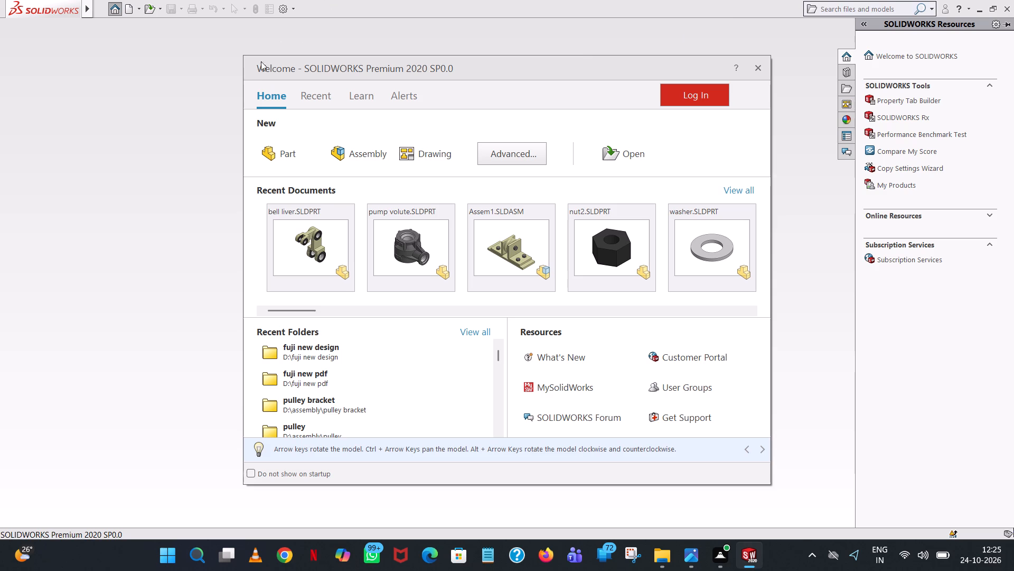
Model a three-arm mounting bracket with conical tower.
Create a new part and start a sketch on the Top Plane.
double_click(287, 149)
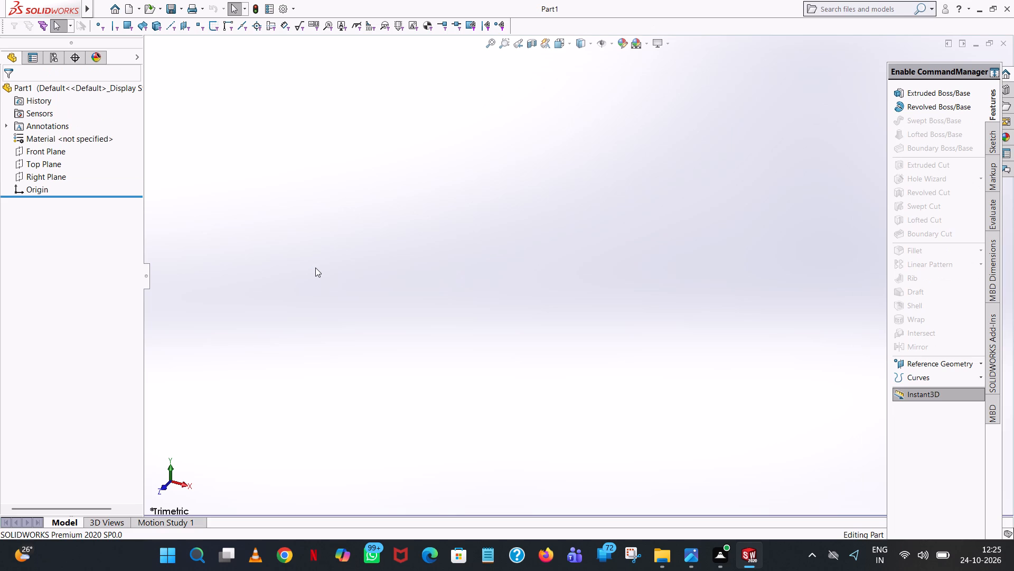
click(48, 162)
click(58, 143)
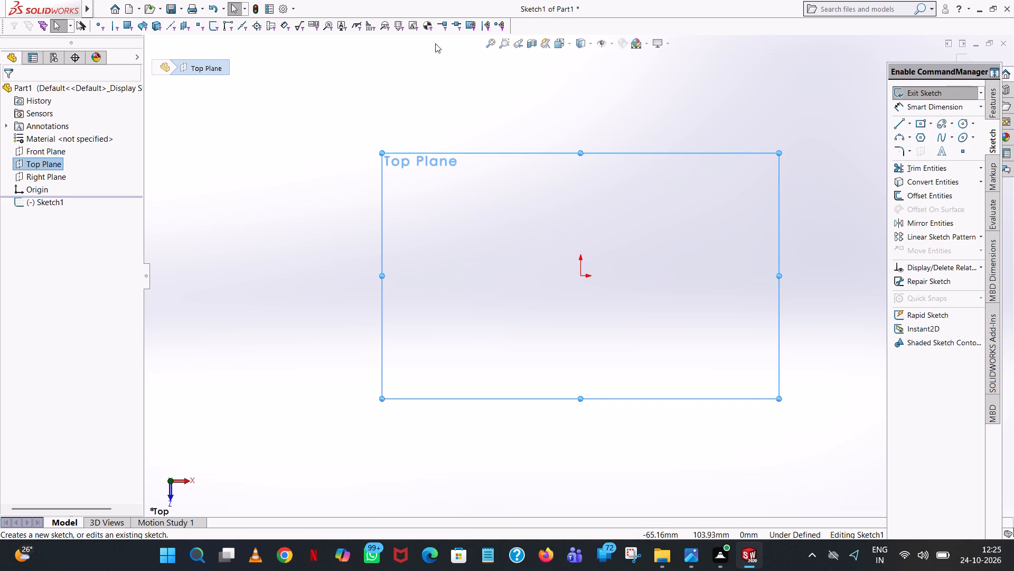
Sketch a circle centred on the origin with a radius of 65 mm.
click(960, 124)
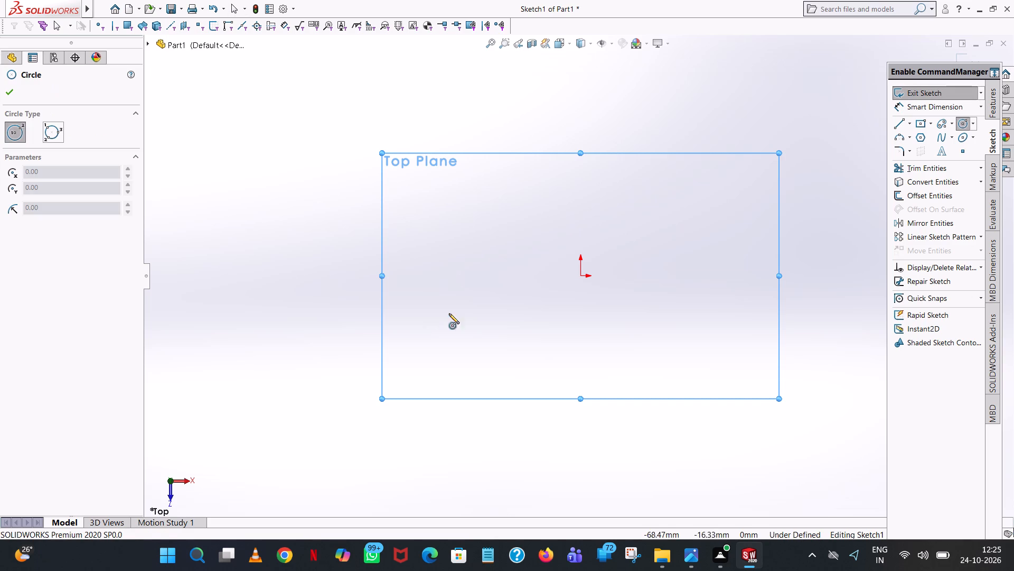
click(578, 275)
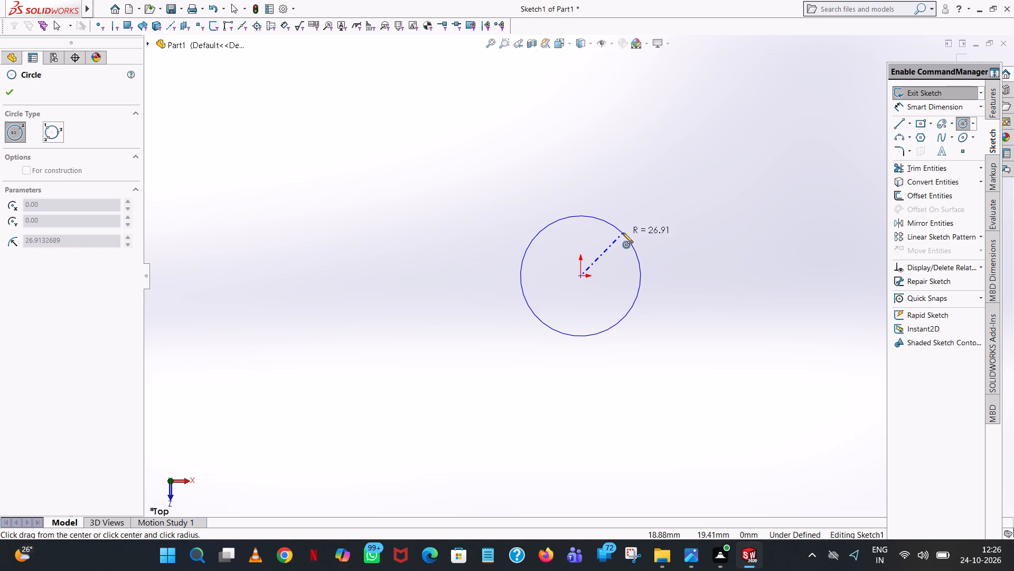
click(643, 203)
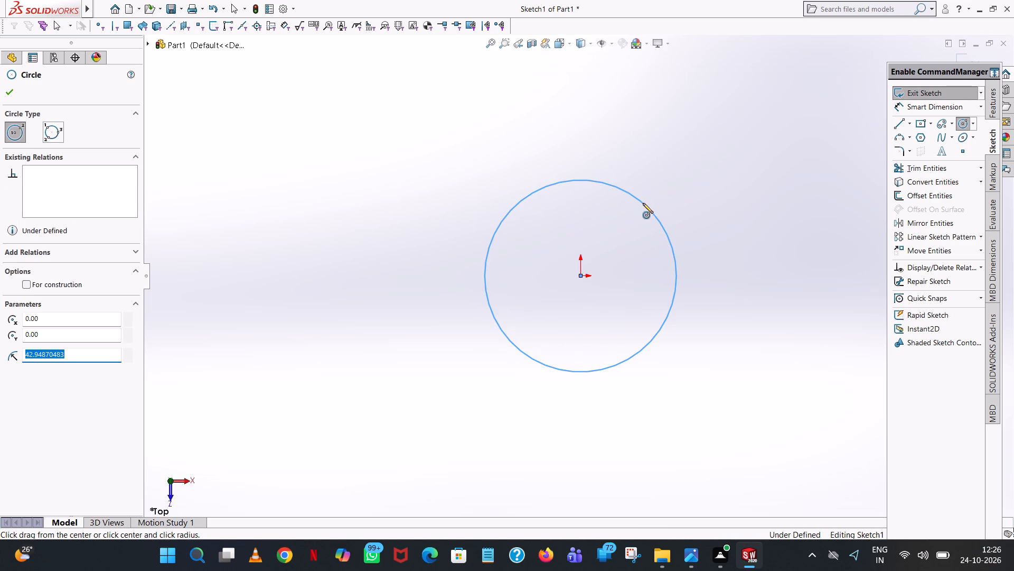
text(65)
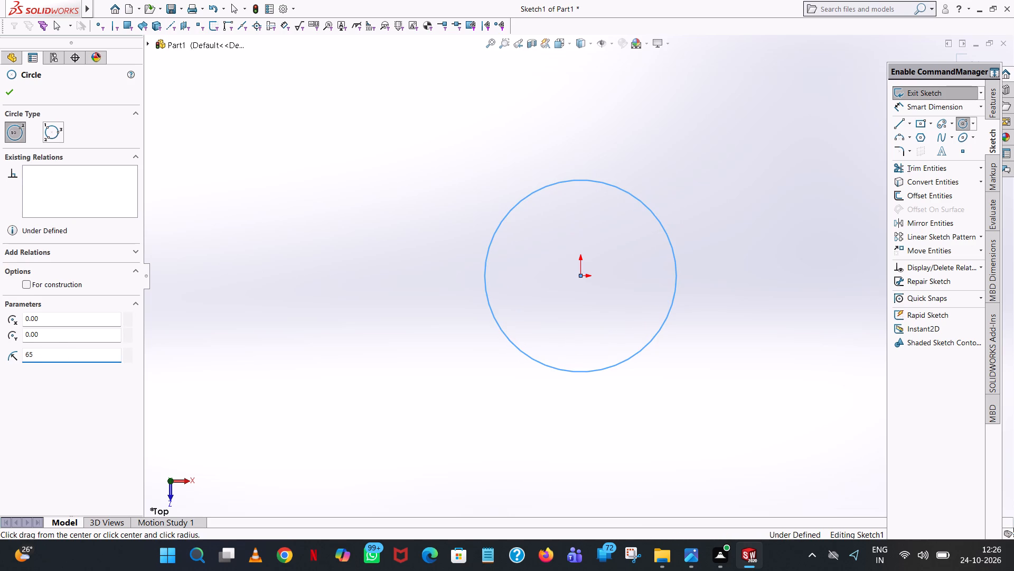
key(Return)
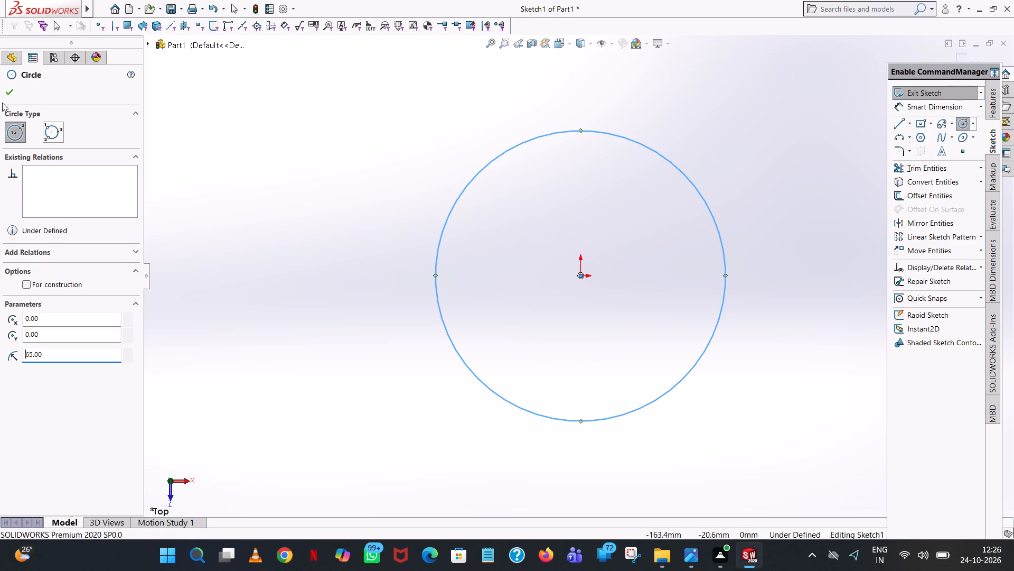
click(2, 88)
click(731, 87)
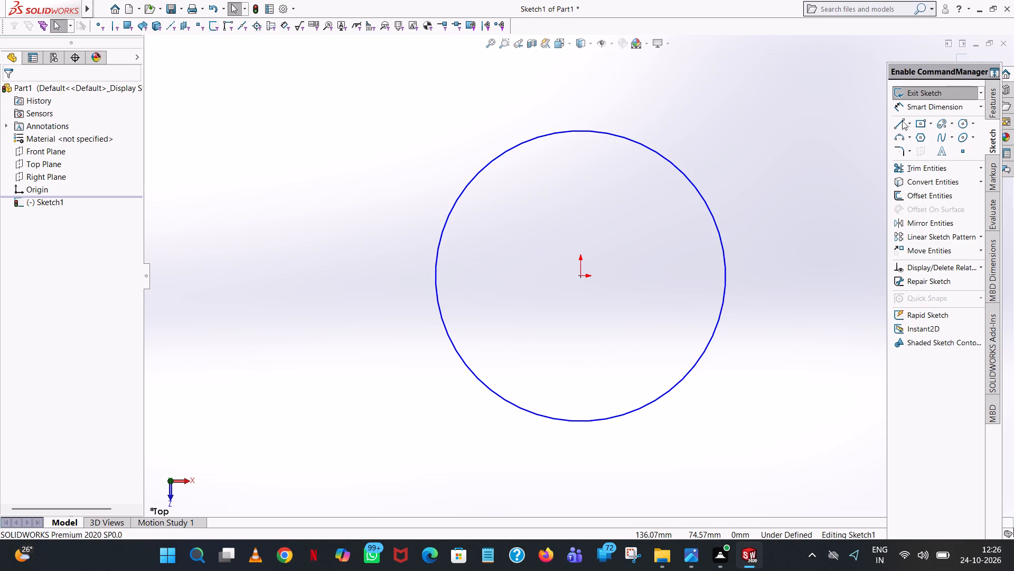
Offset the circle outward by 5 mm.
click(929, 194)
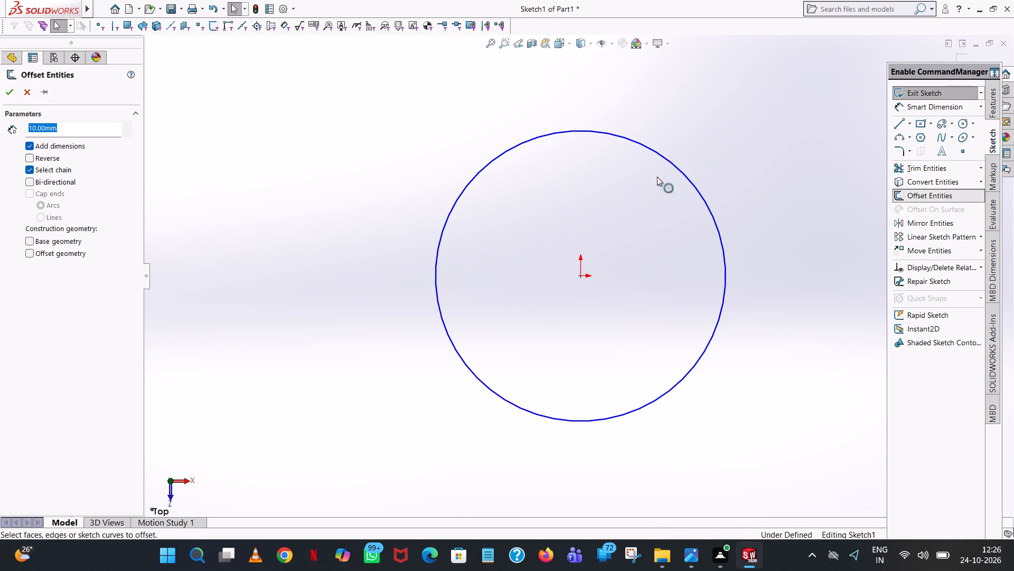
click(592, 132)
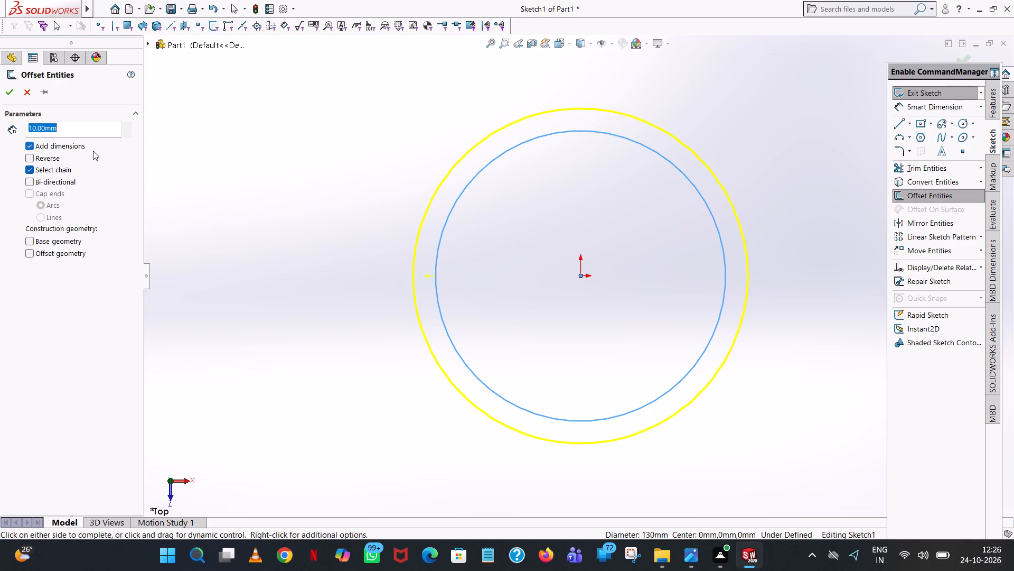
key(5)
key(Return)
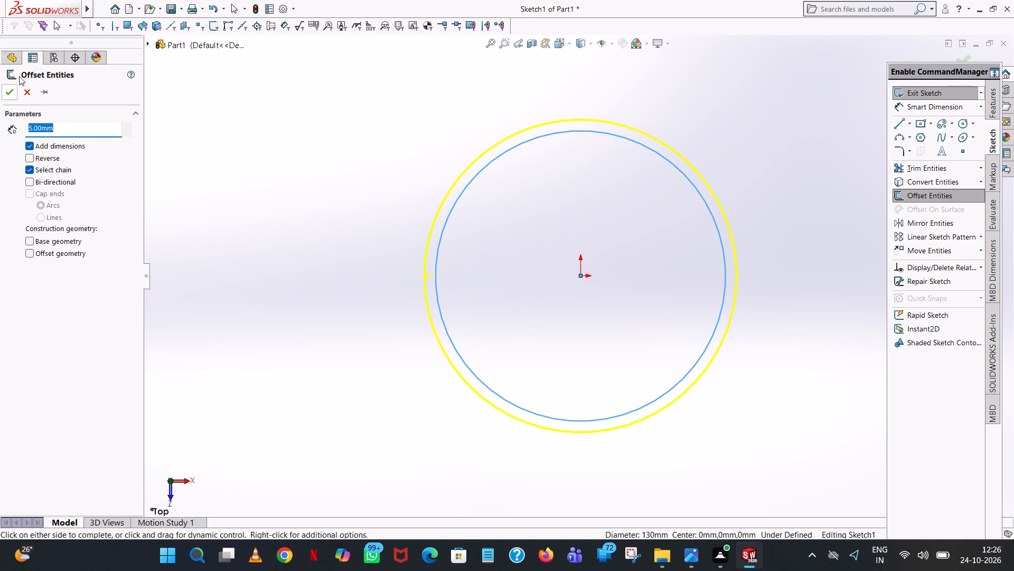
click(14, 92)
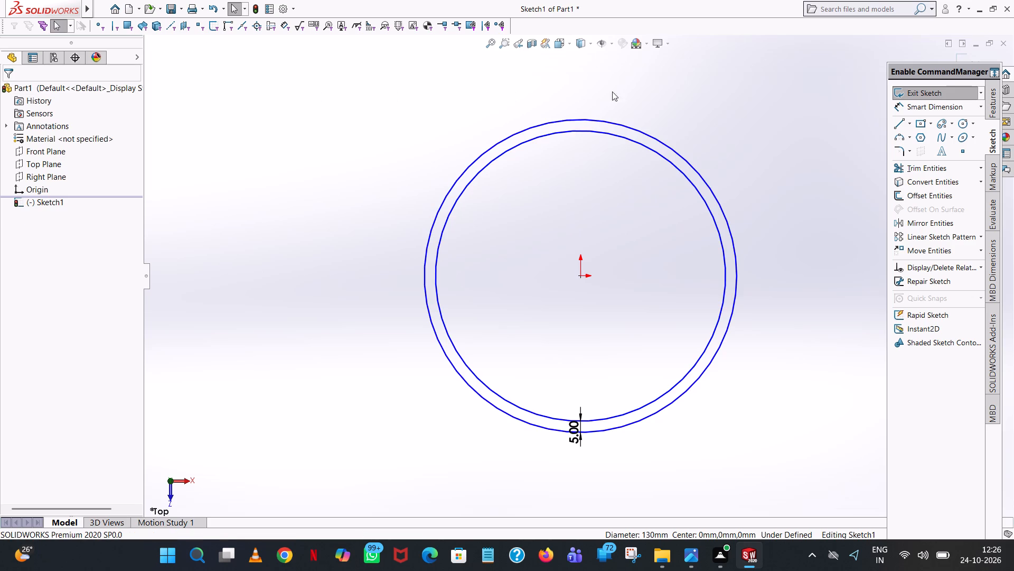
Trim away the inner circle of the two concentric circles.
click(942, 171)
click(622, 139)
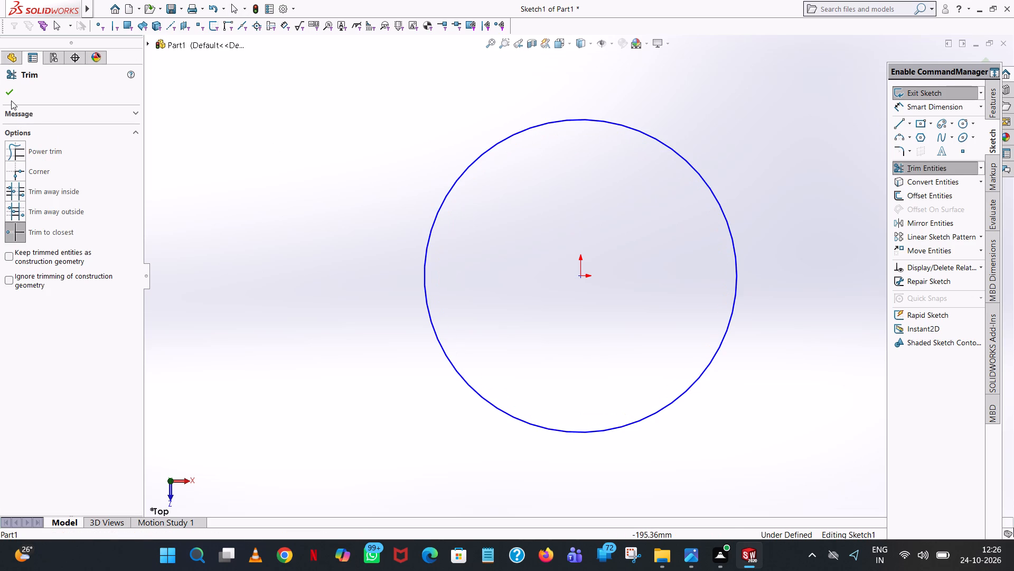
click(10, 95)
Set the remaining circle's radius to 90 mm.
click(595, 118)
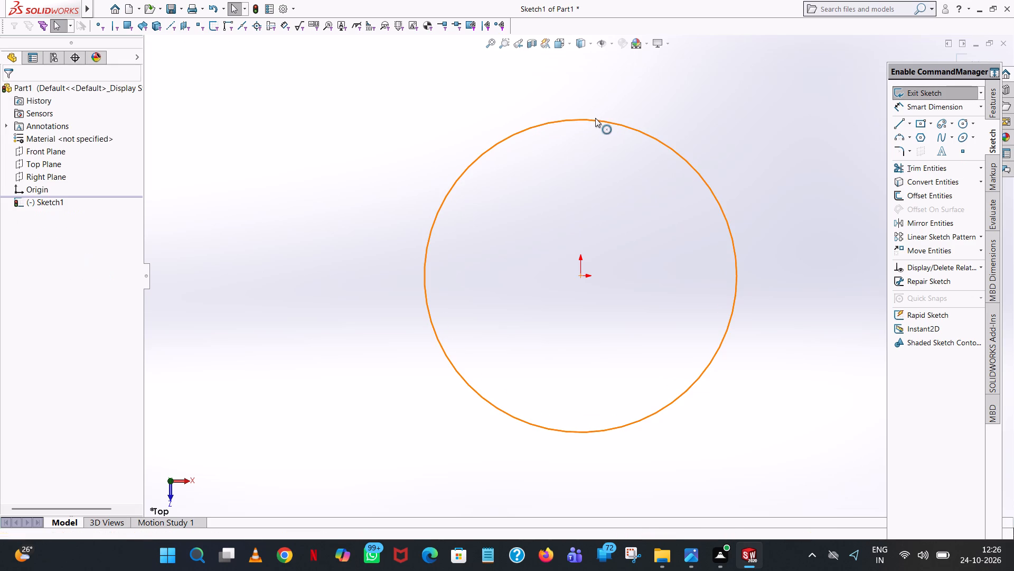
click(400, 141)
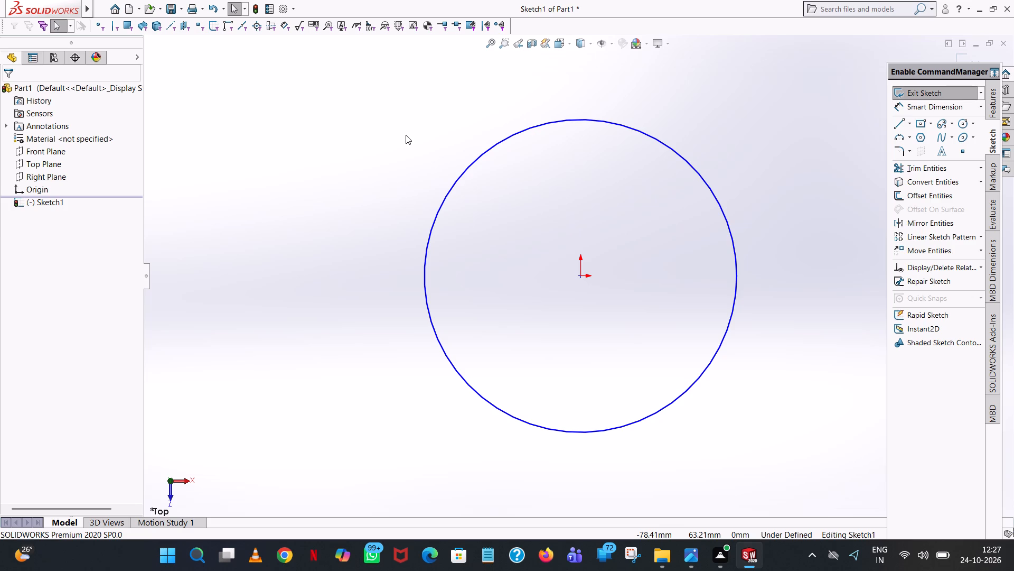
click(550, 122)
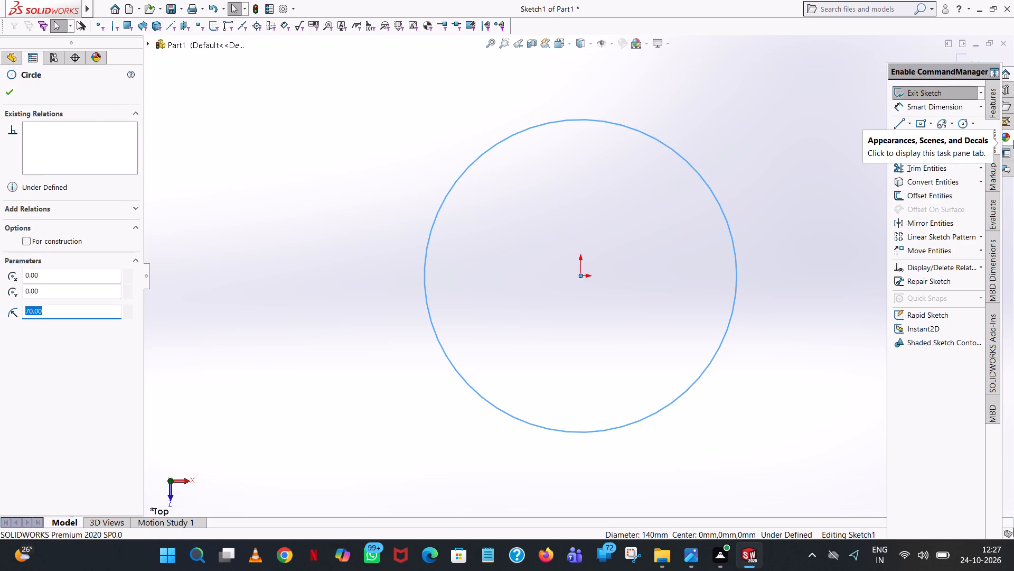
text(180/2)
key(Return)
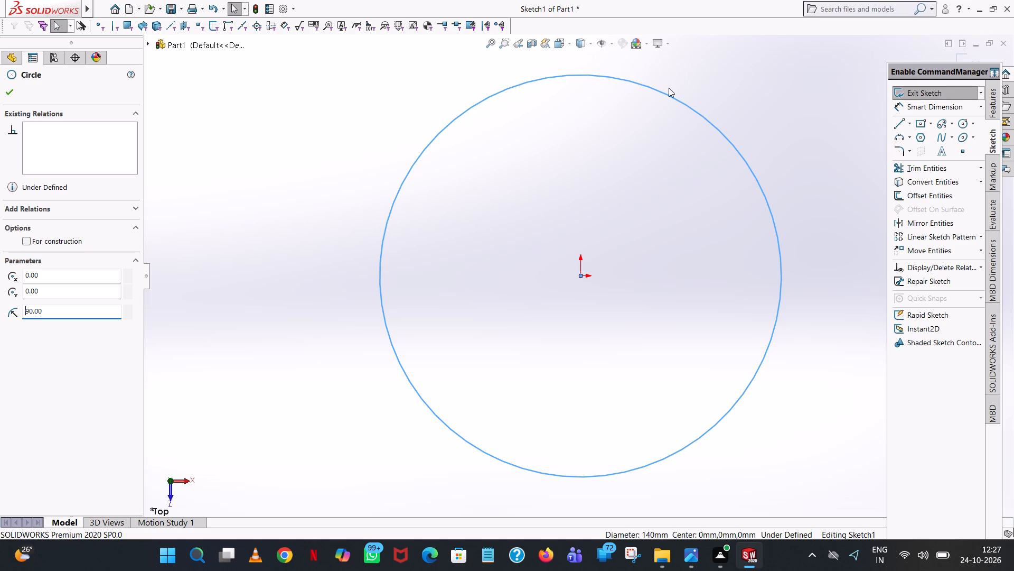
Add a linear-style diameter dimension to the circle, placed outside it on its left side.
click(944, 105)
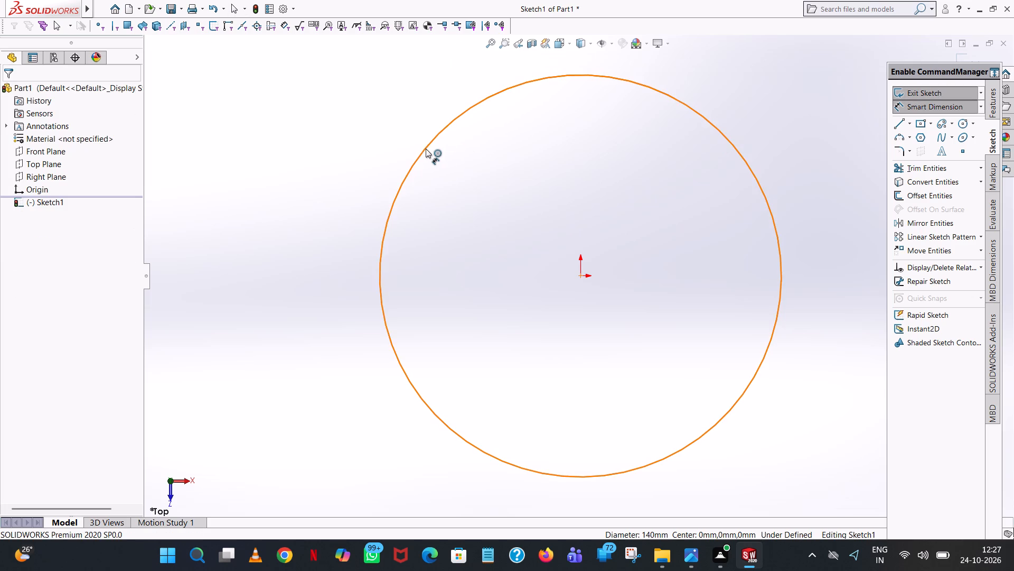
click(425, 148)
click(253, 179)
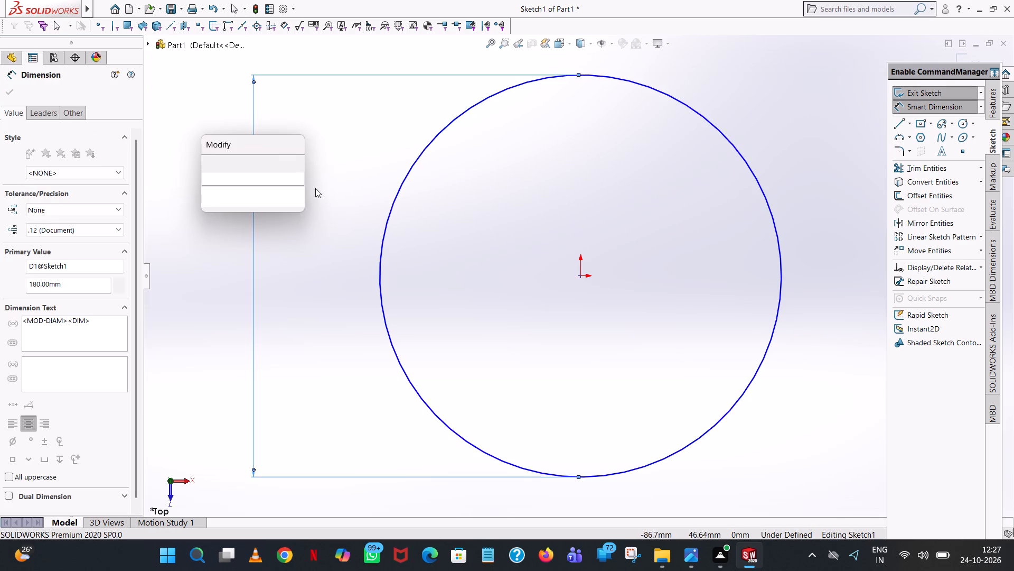
click(213, 159)
click(198, 159)
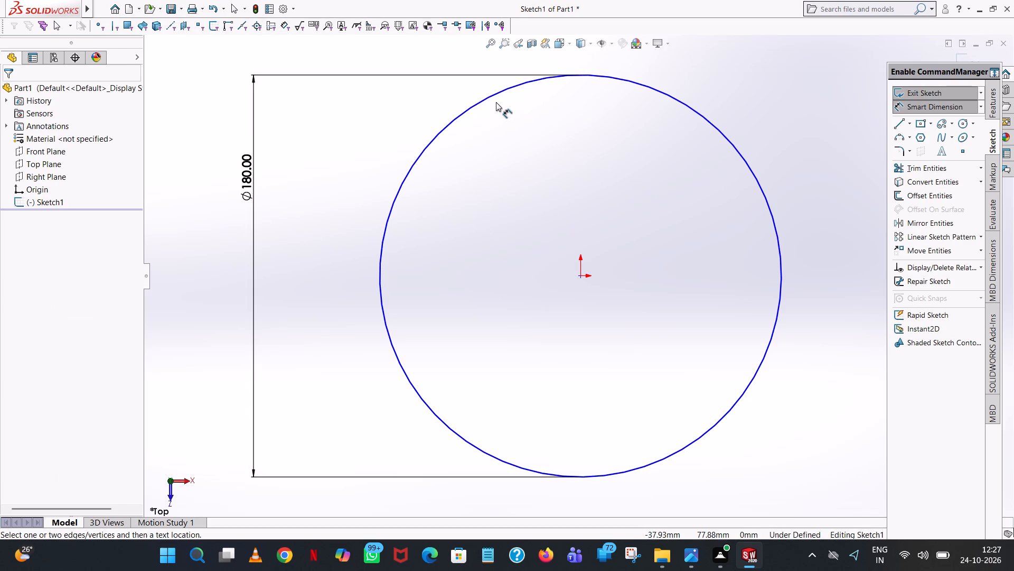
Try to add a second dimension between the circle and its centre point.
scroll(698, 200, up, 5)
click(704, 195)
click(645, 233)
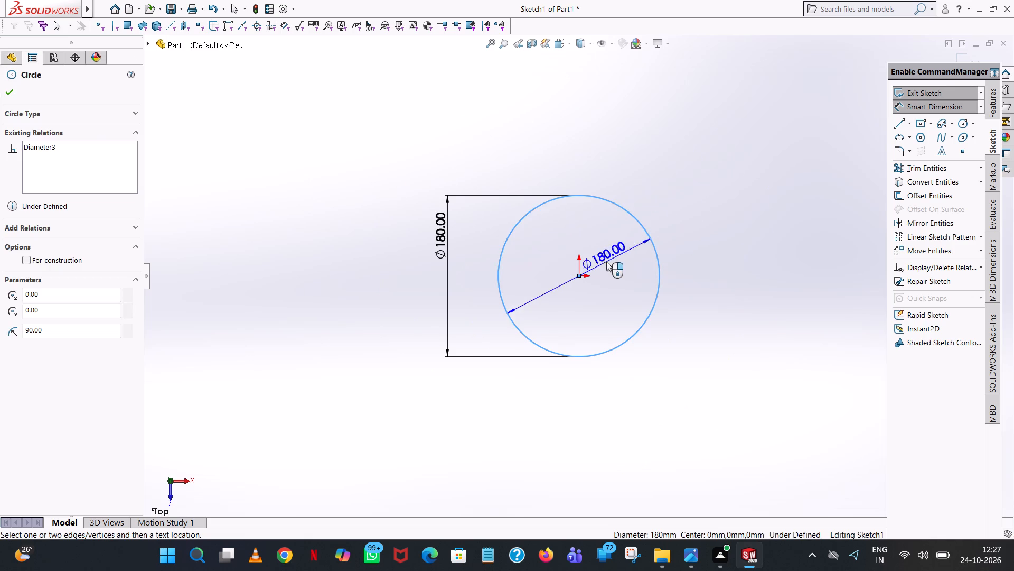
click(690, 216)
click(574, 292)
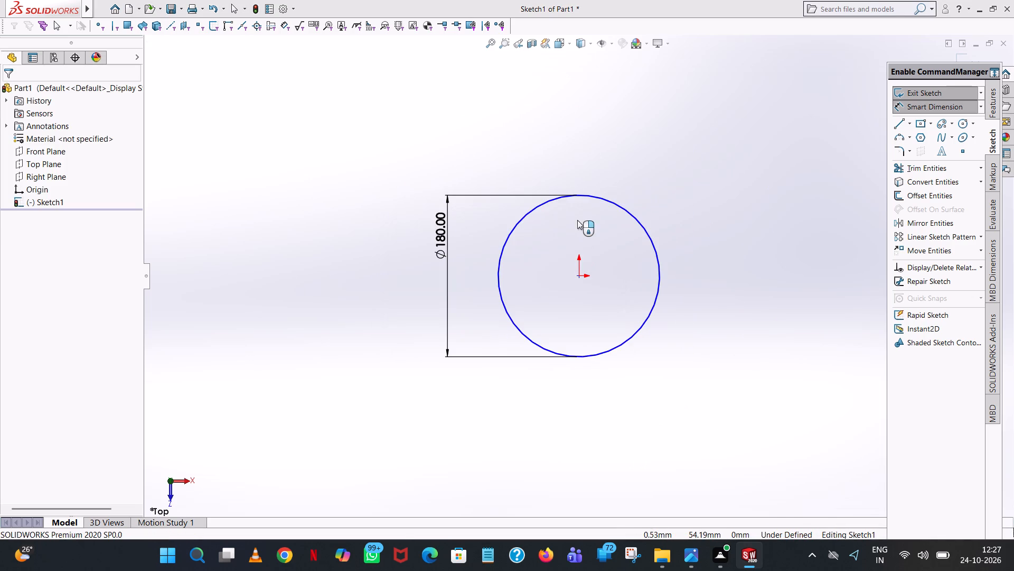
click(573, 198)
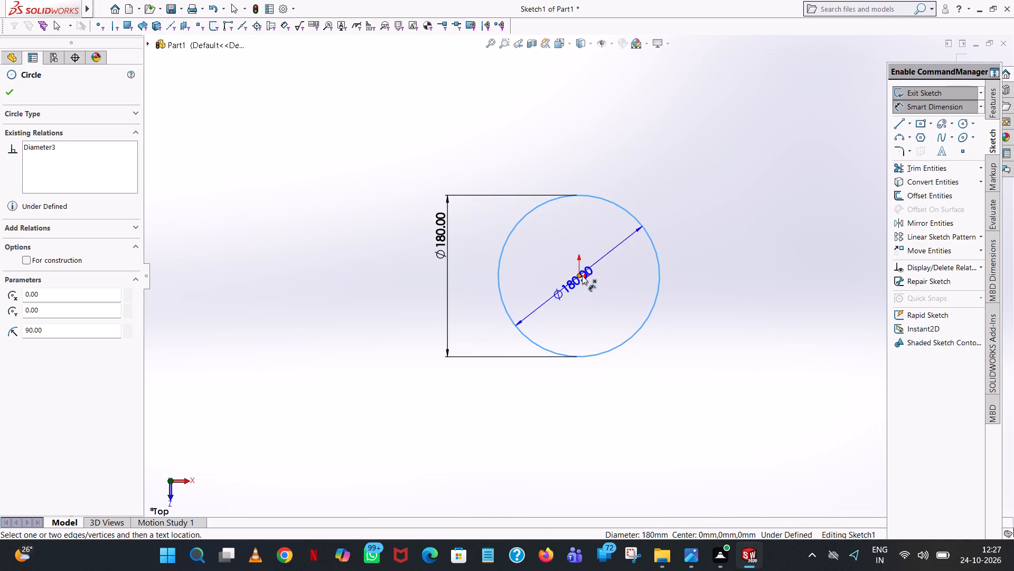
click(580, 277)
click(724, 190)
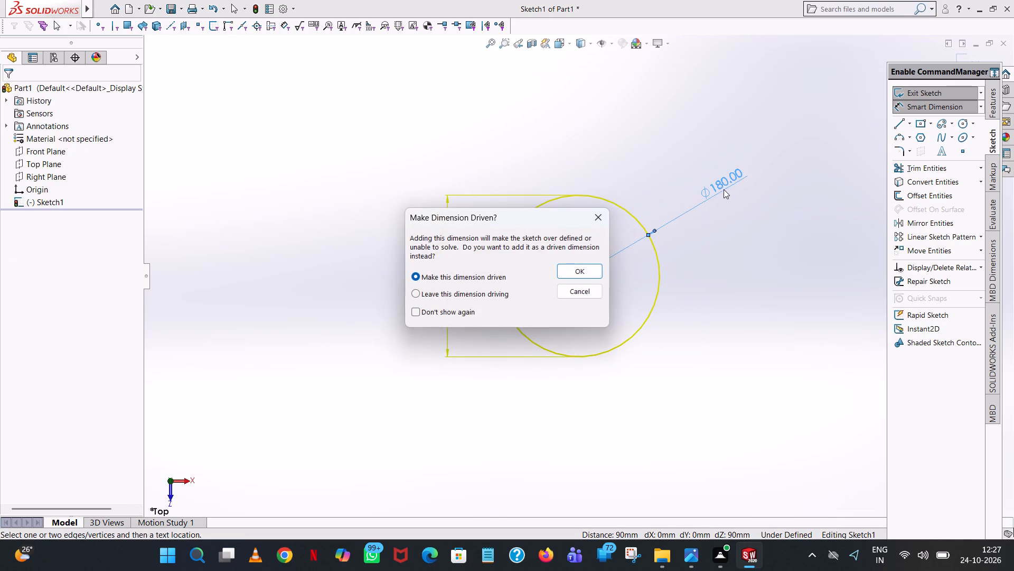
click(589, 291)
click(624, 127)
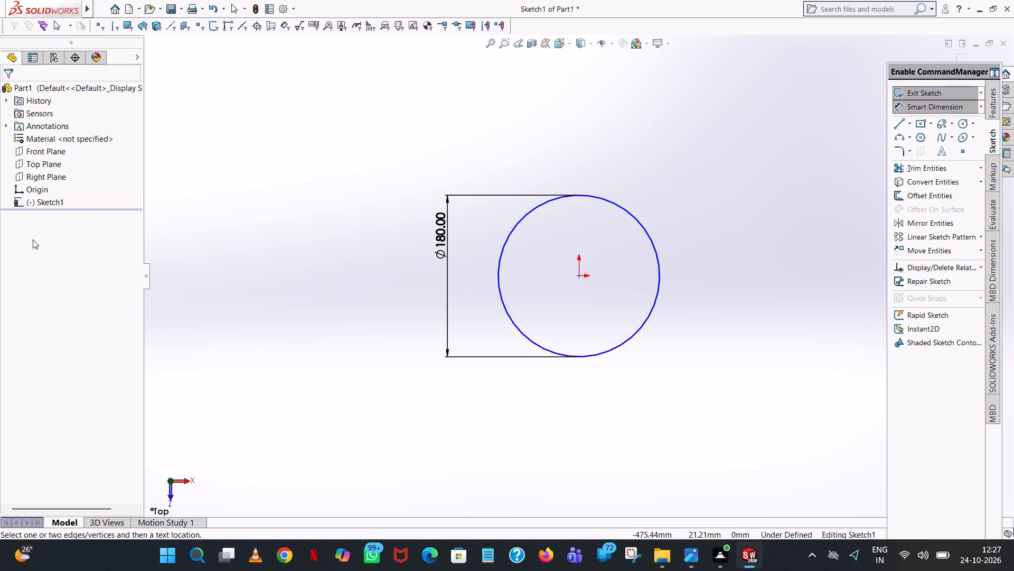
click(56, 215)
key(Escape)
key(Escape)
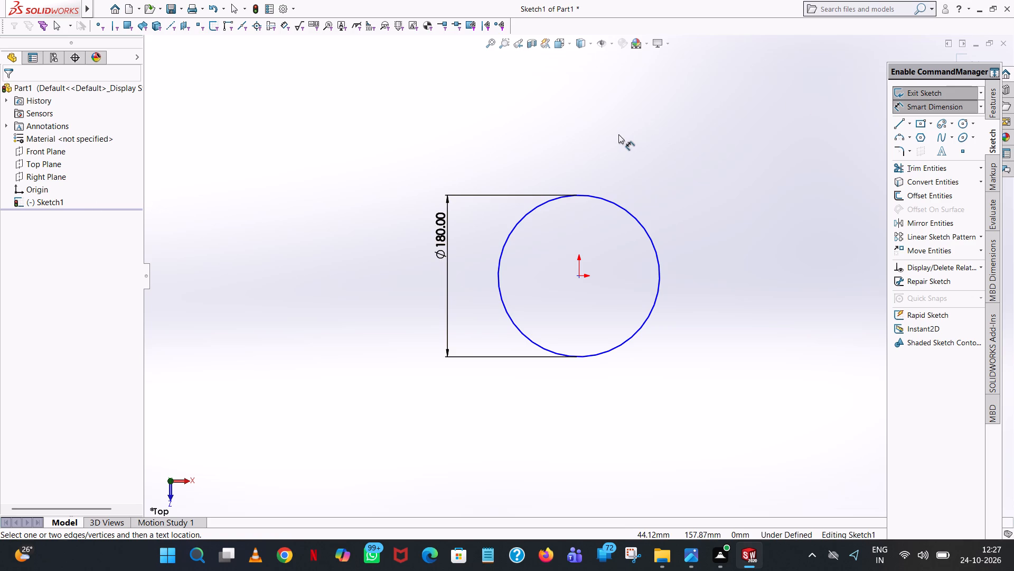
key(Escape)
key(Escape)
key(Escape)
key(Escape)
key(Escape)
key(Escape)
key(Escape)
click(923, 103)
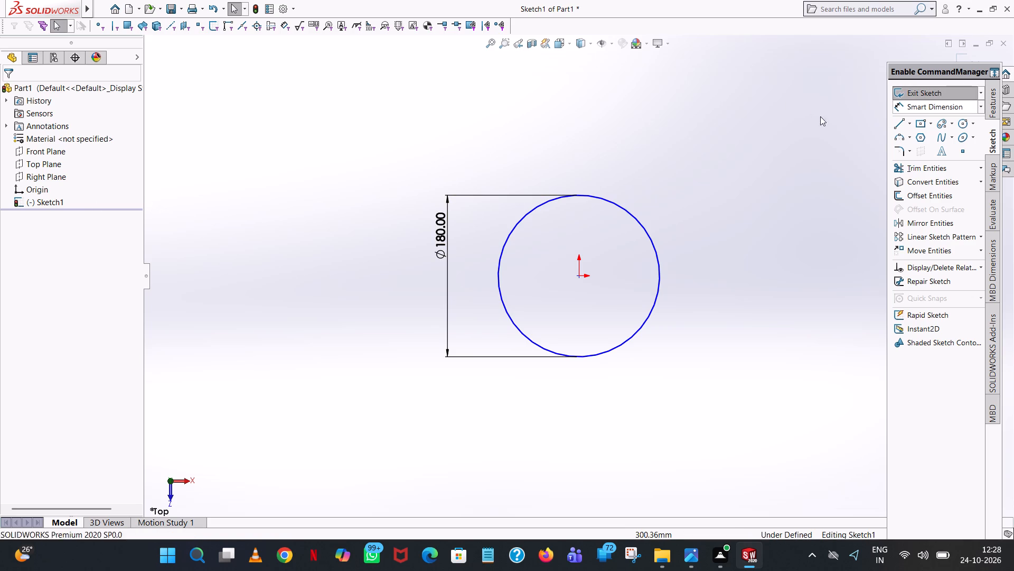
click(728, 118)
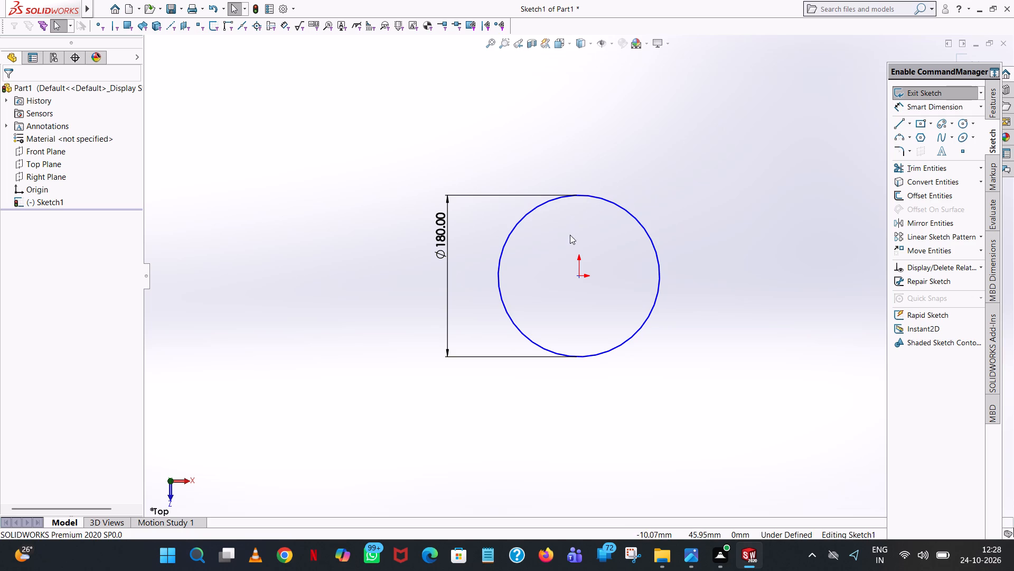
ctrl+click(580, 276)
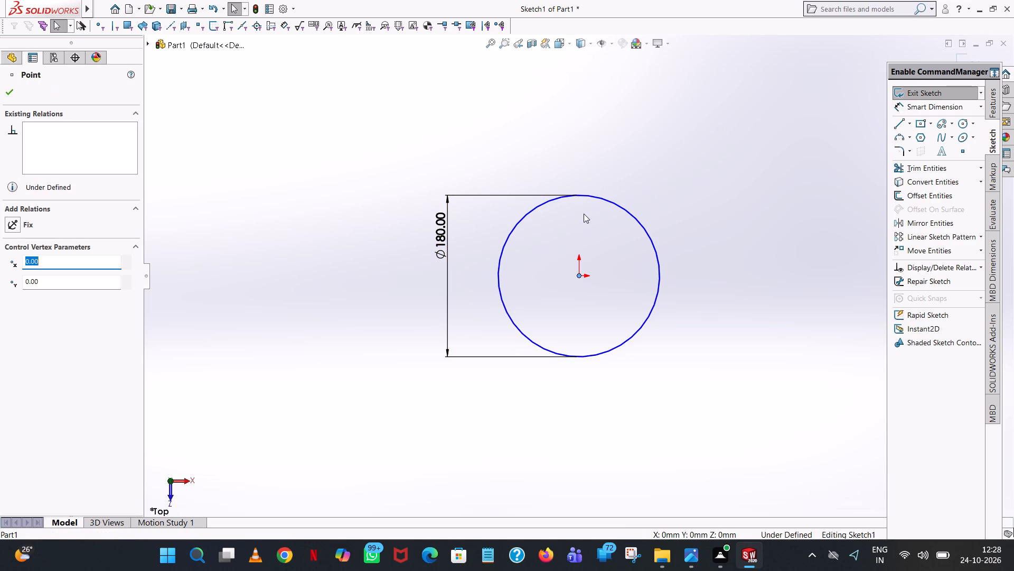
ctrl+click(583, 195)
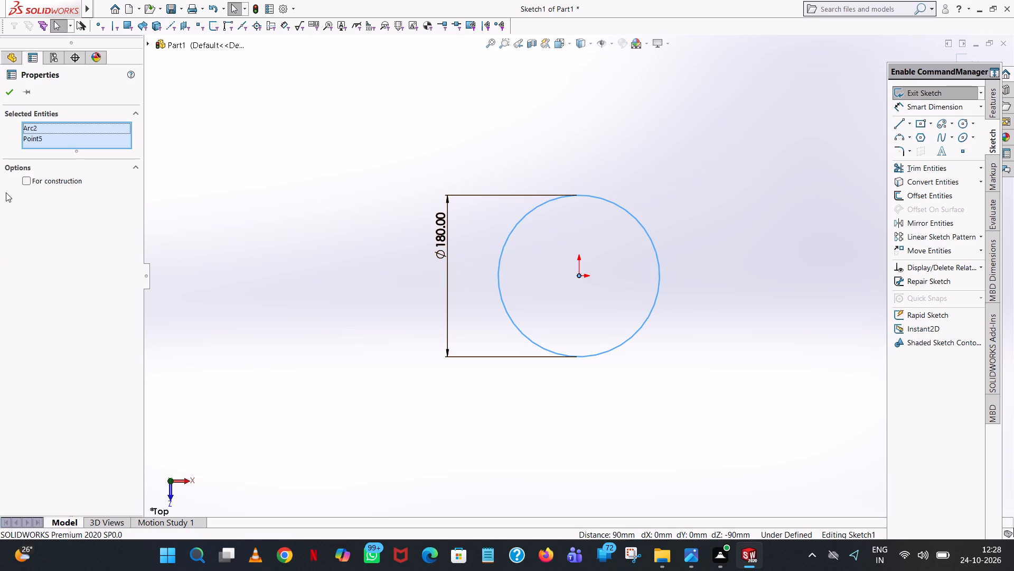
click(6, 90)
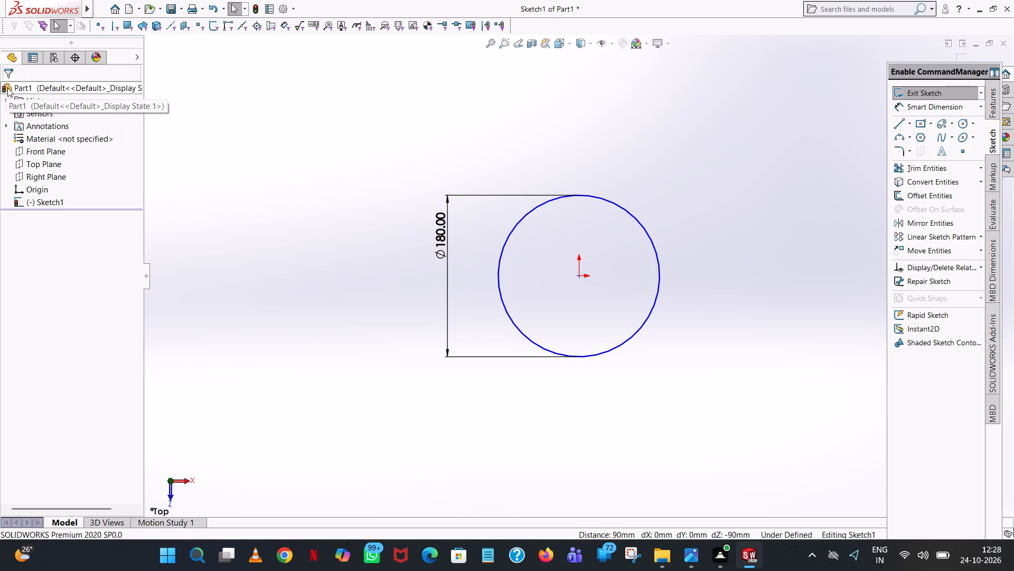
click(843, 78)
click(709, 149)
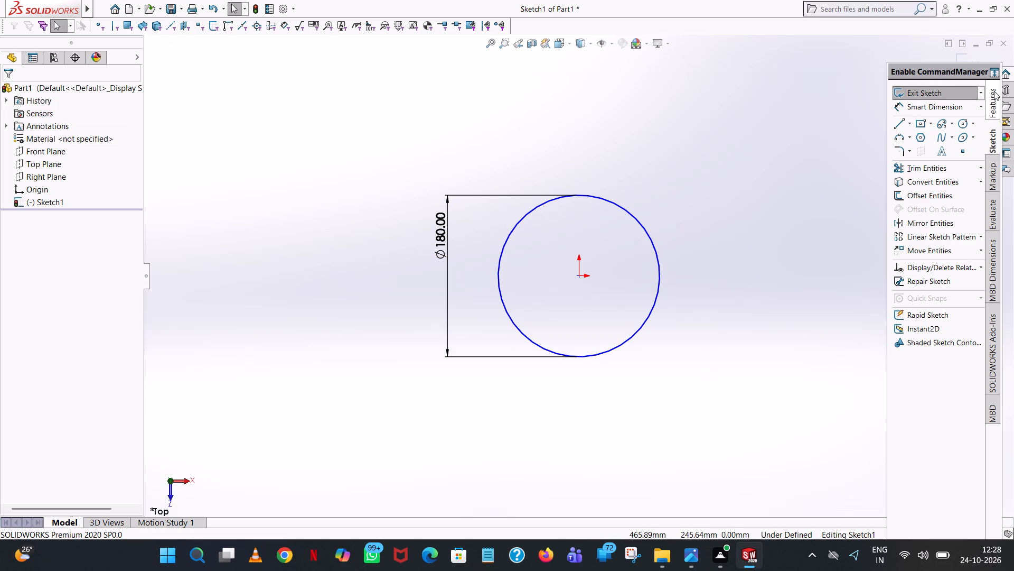
Extrude the 180 mm circle as a blind boss 15 mm deep.
click(994, 91)
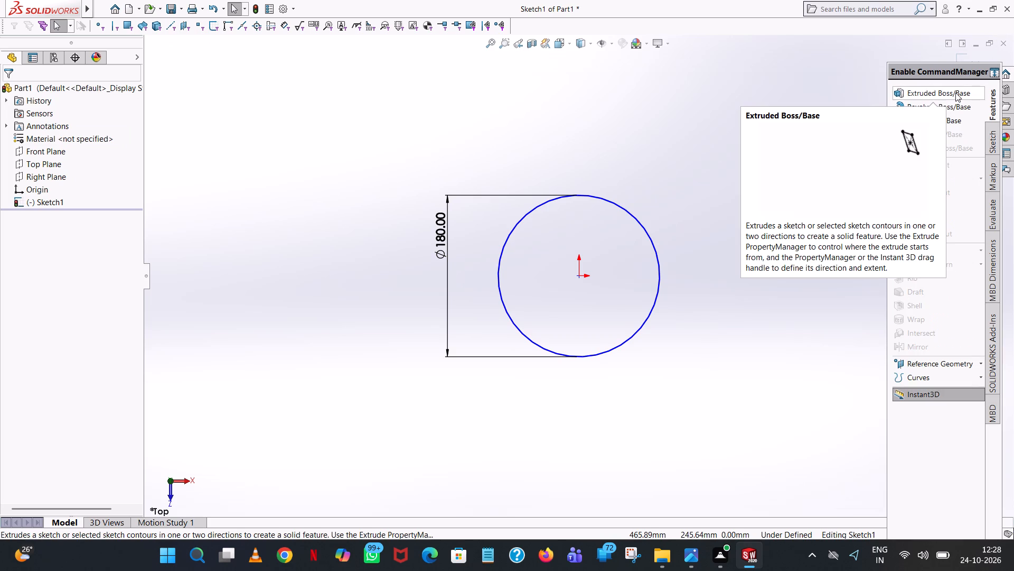
click(955, 93)
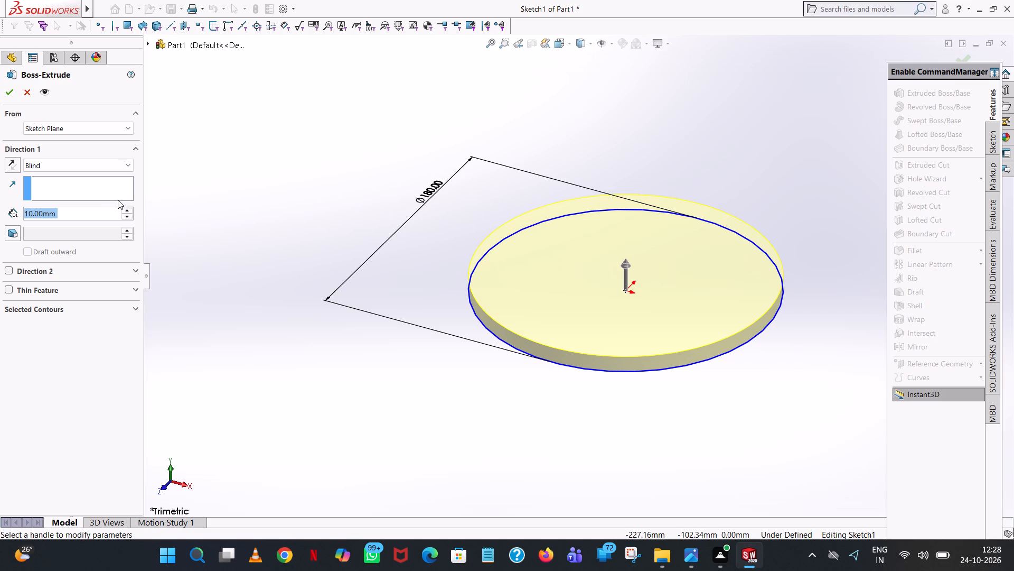
text(15)
key(Return)
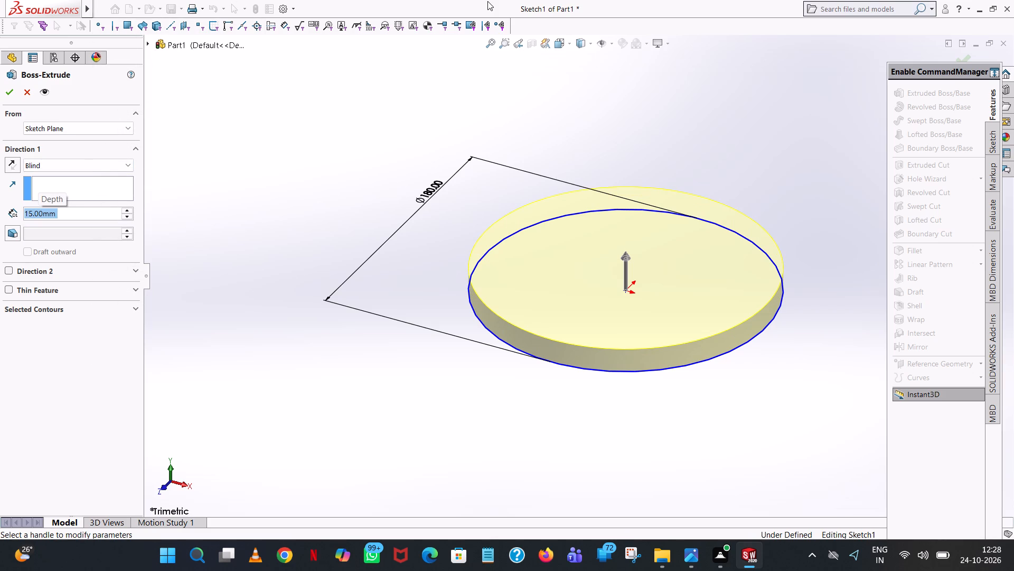
click(10, 89)
click(680, 132)
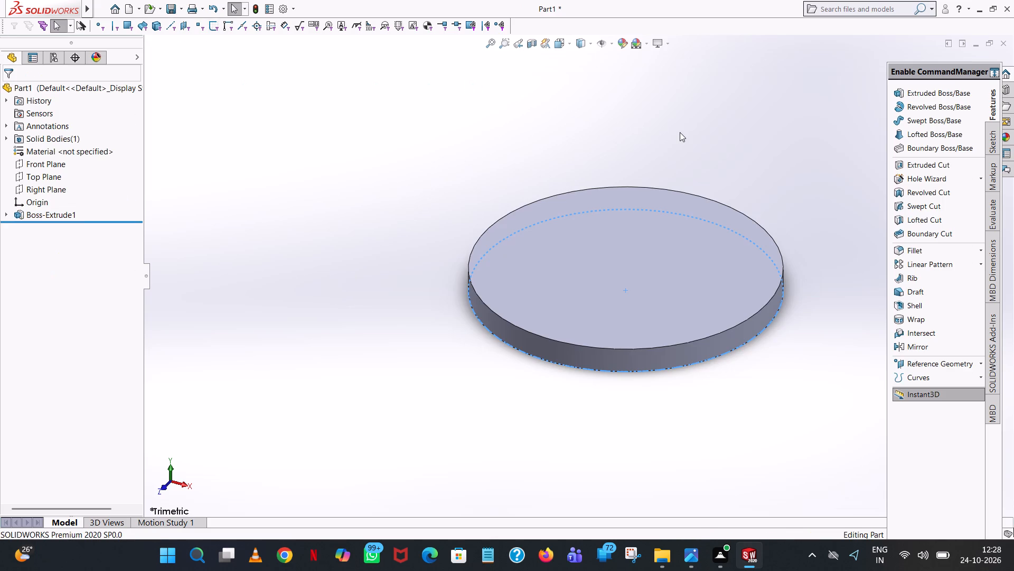
Sketch a circle of radius 65 mm centred on the origin on the disc's top face.
click(948, 90)
click(623, 260)
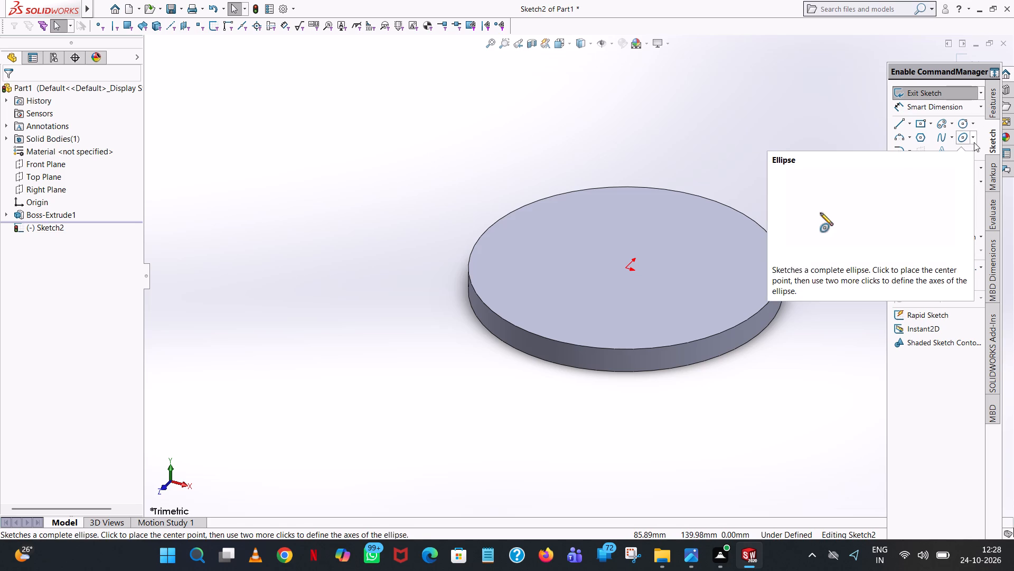
click(963, 124)
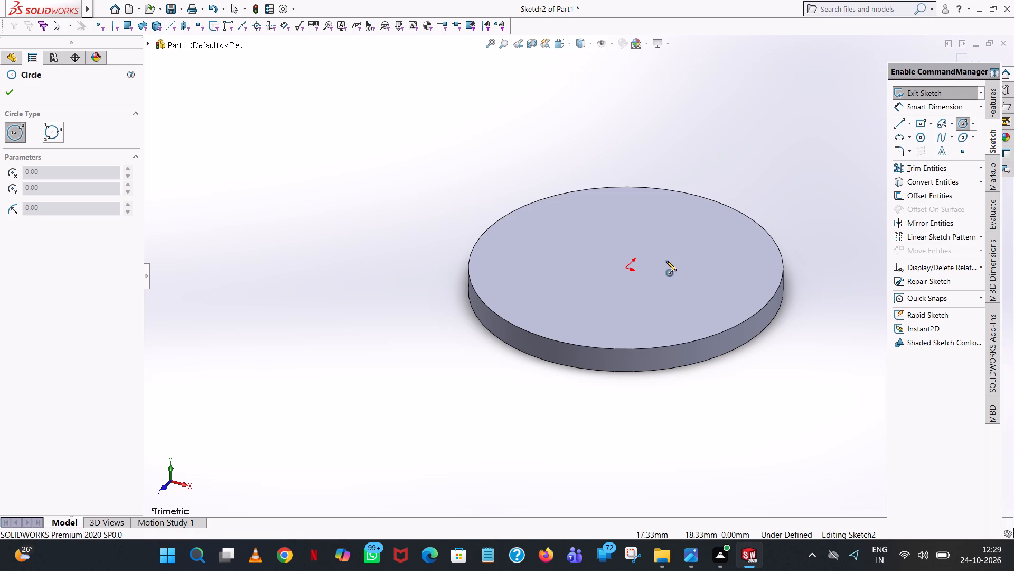
click(569, 41)
click(621, 101)
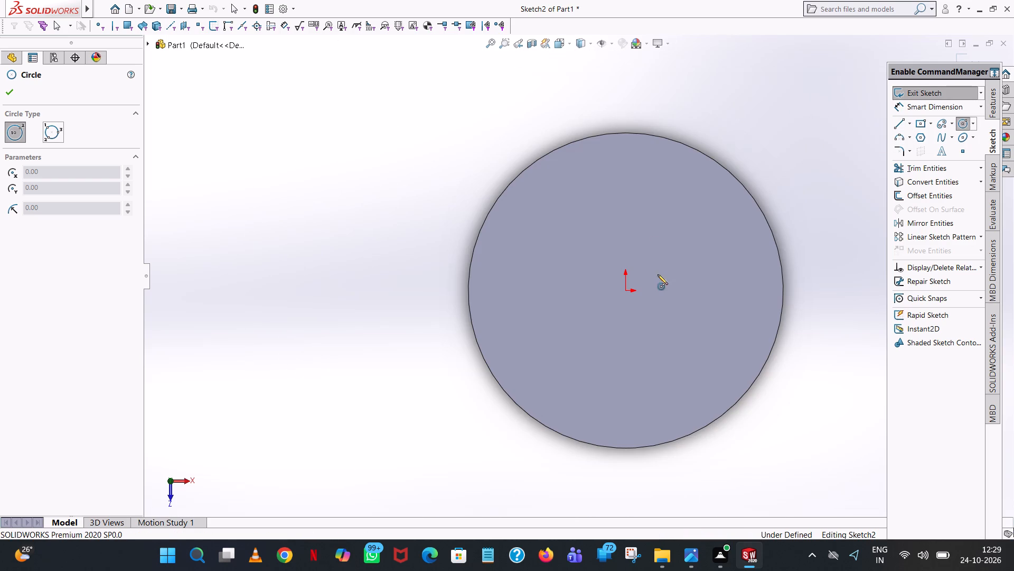
click(624, 290)
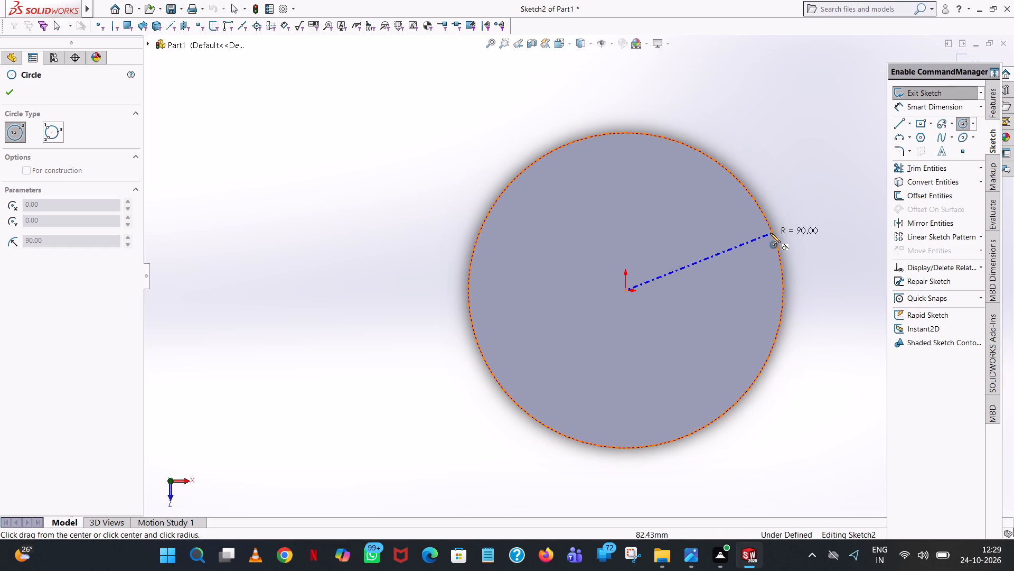
click(730, 235)
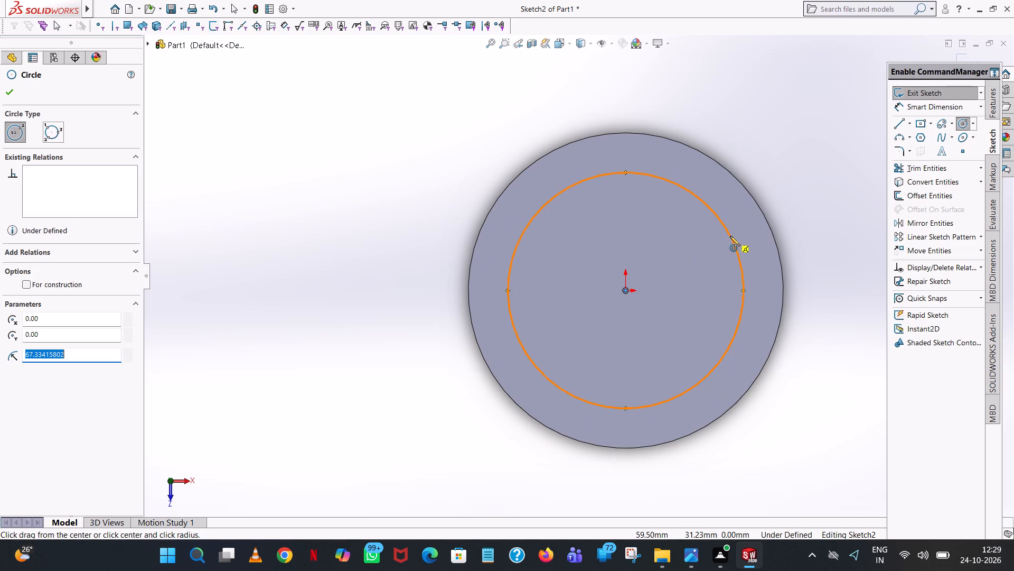
text(65)
key(Return)
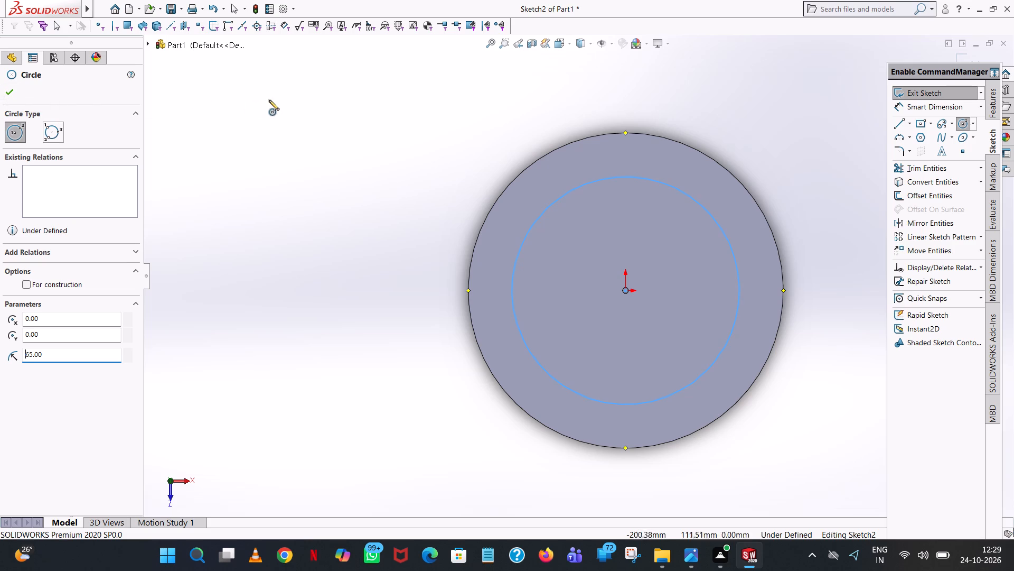
Set the new circle's radius to 70 mm.
double_click(60, 350)
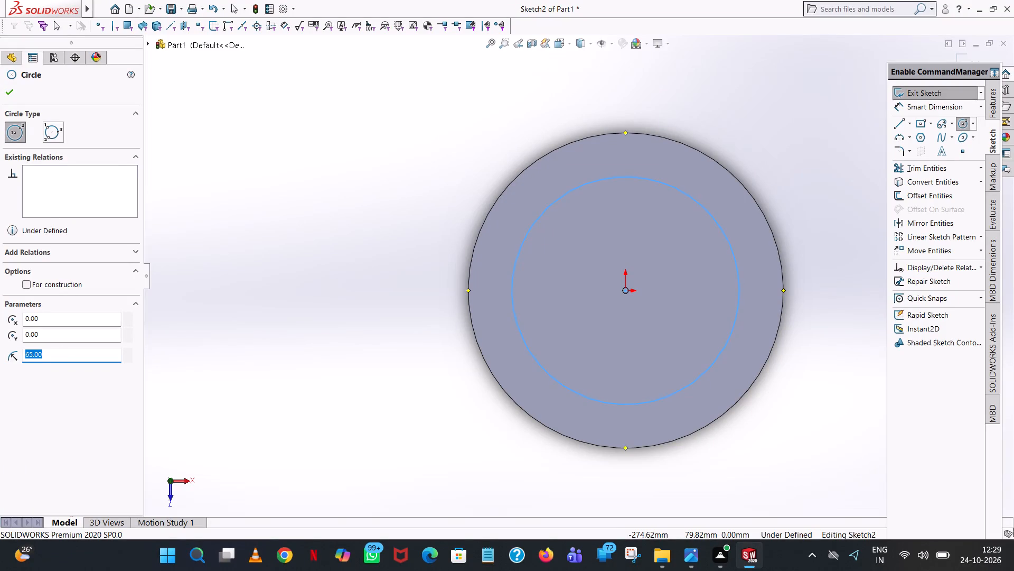
text(70)
key(Return)
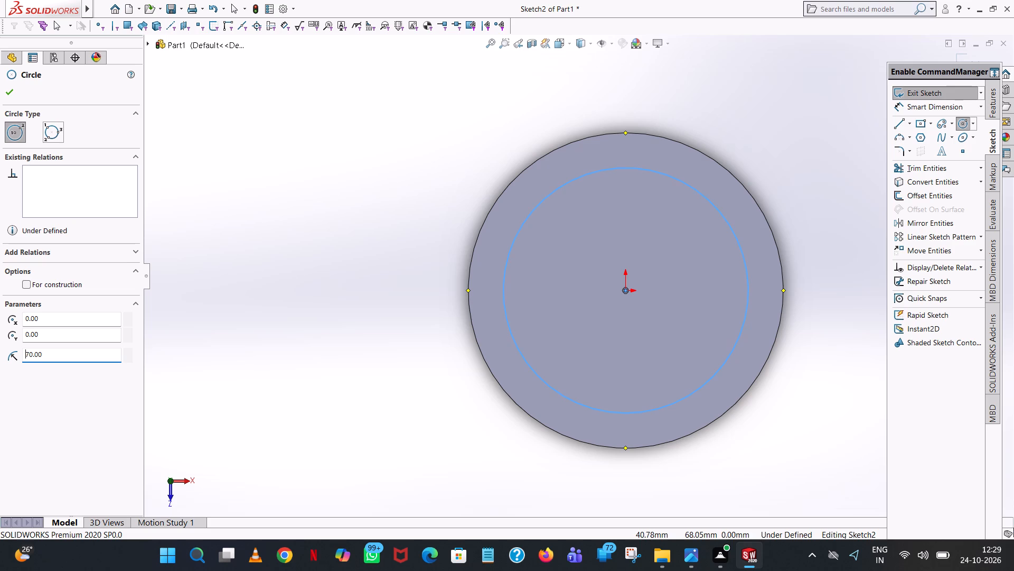
click(11, 88)
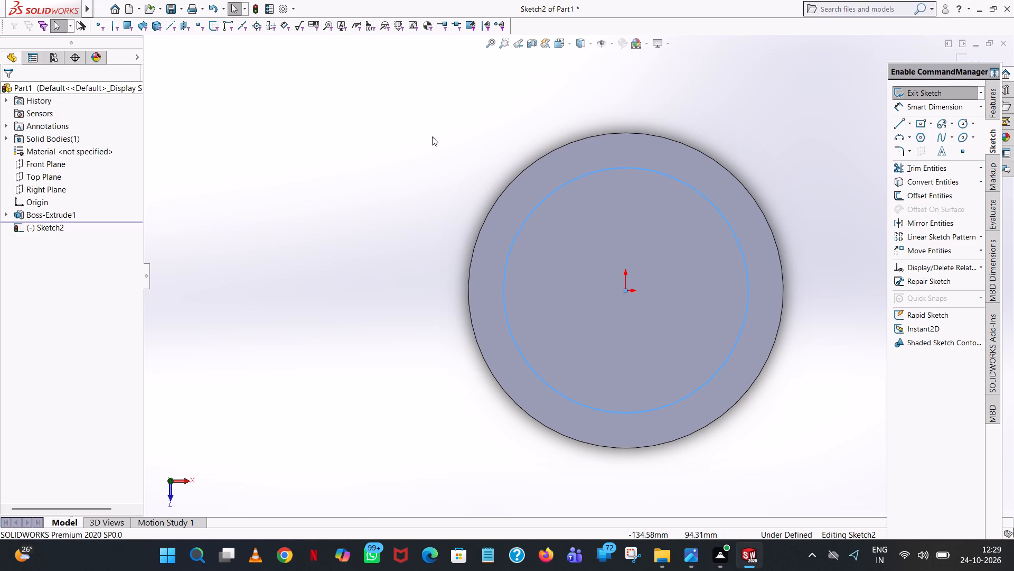
click(470, 134)
Add a diameter dimension to the inner circle, placed outside the disc at its upper left, and exit the sketch.
click(911, 103)
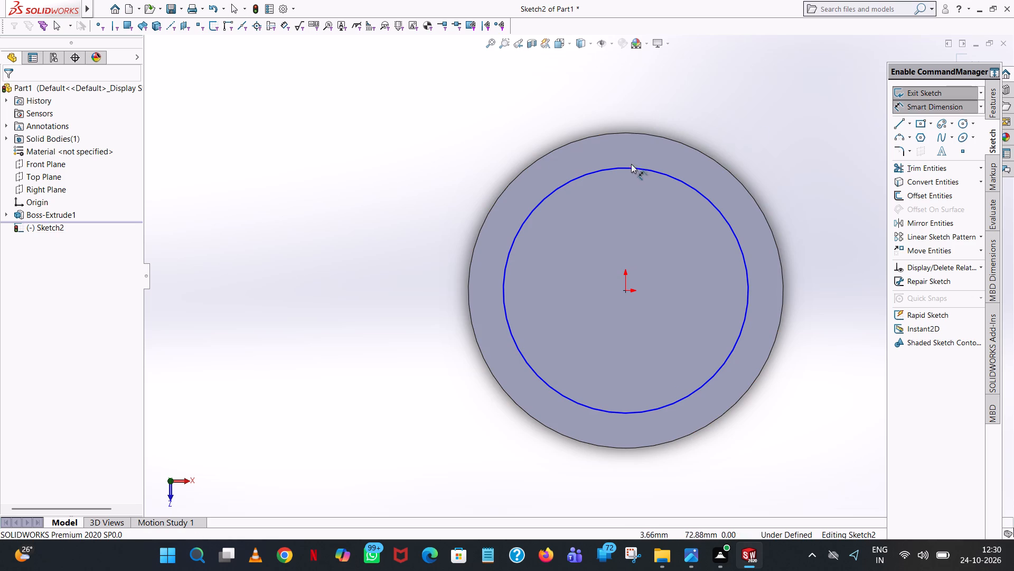
click(630, 165)
click(276, 112)
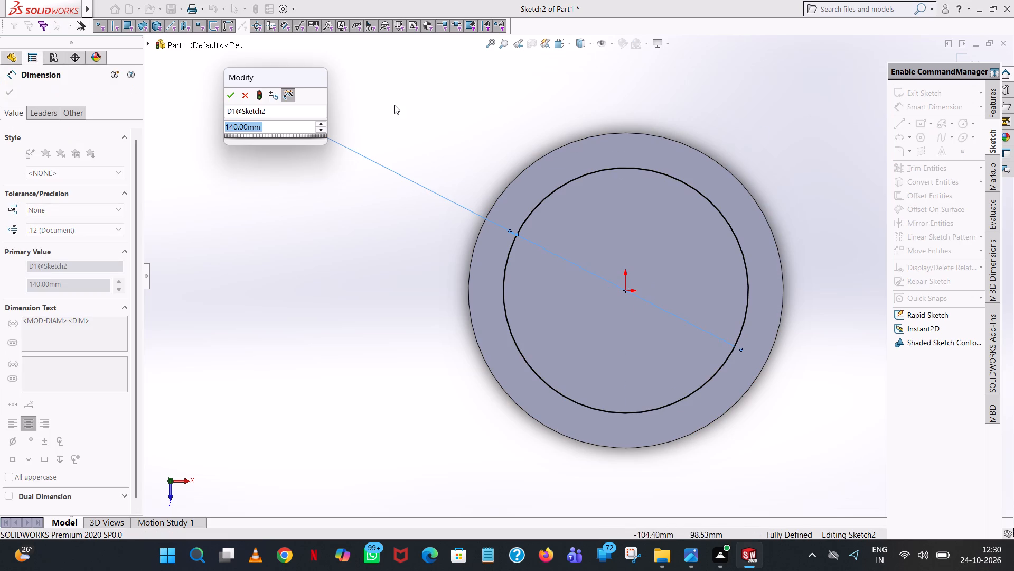
click(233, 98)
click(740, 103)
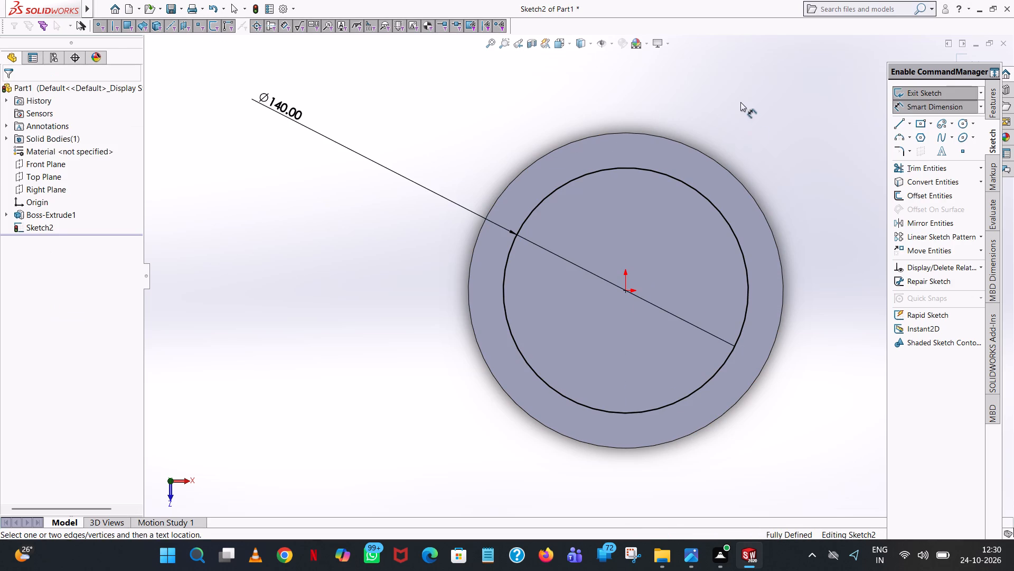
click(932, 94)
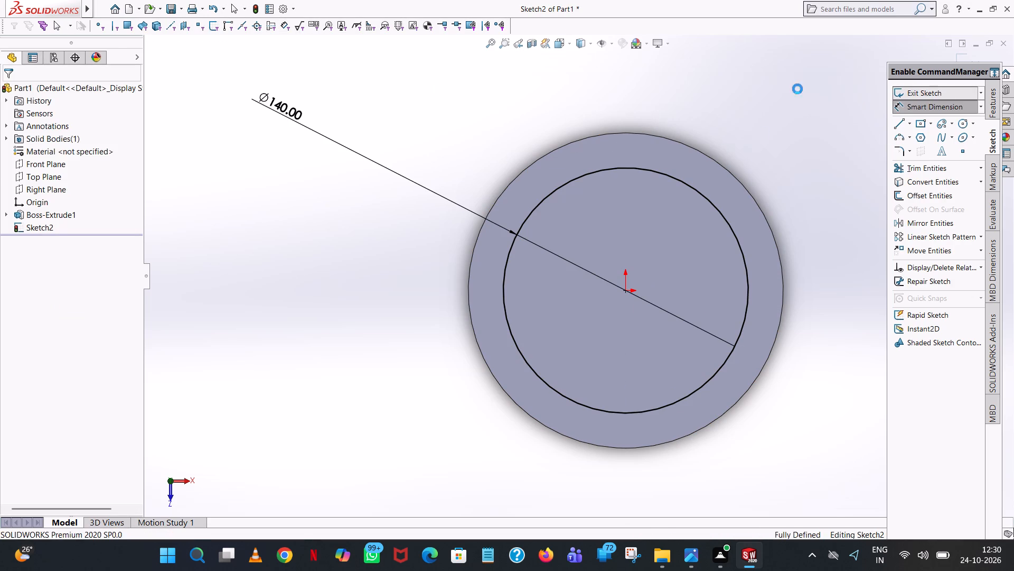
click(25, 86)
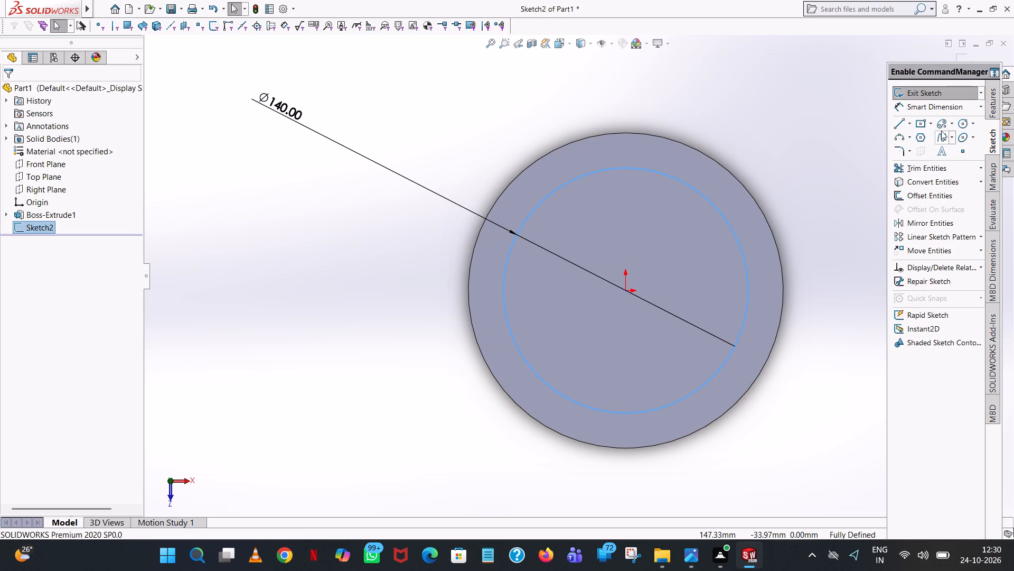
click(951, 93)
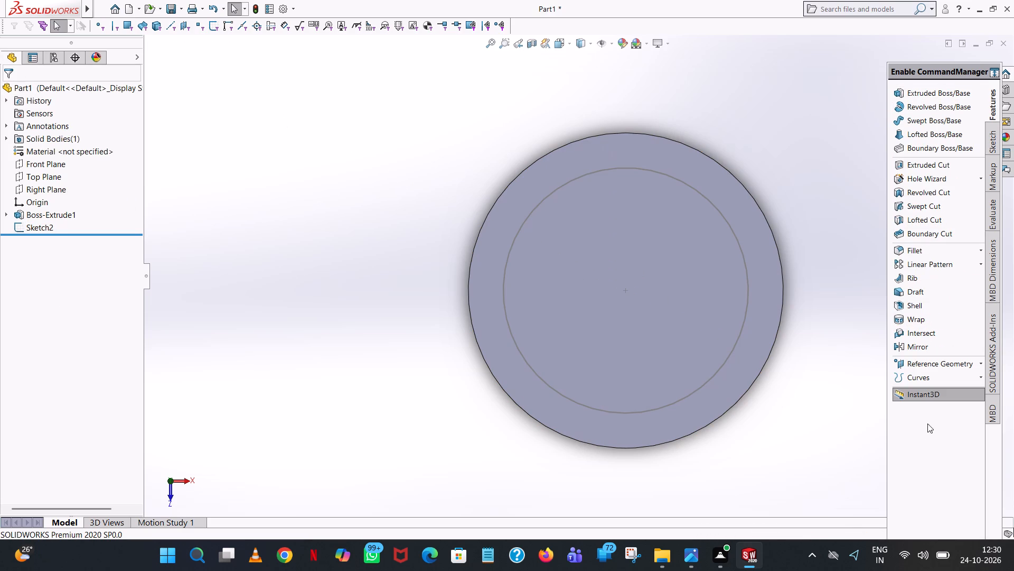
Set up a reference plane offset 100 mm above the disc's top face.
click(960, 361)
click(920, 360)
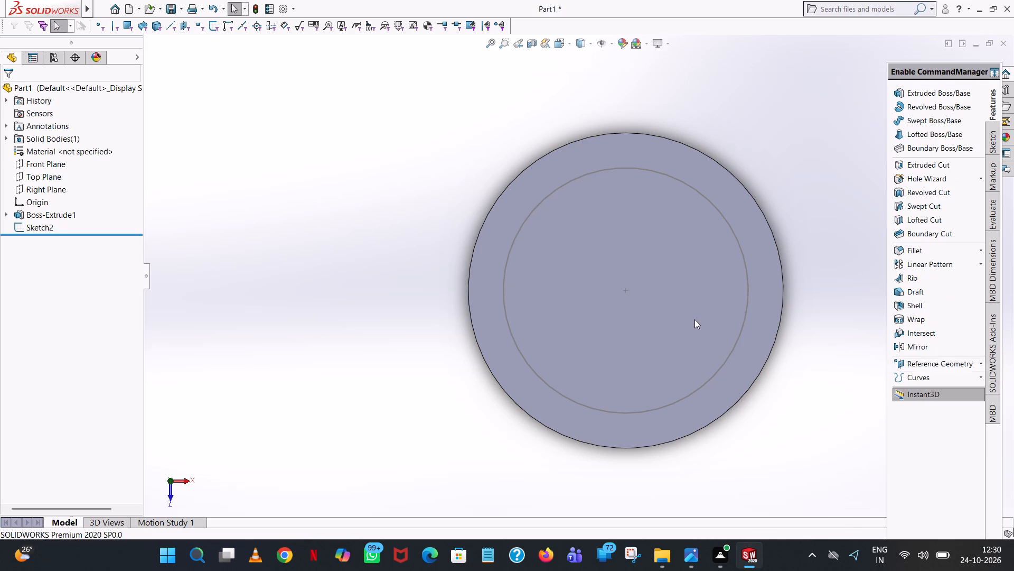
click(693, 318)
middle_drag(744, 448, 694, 227)
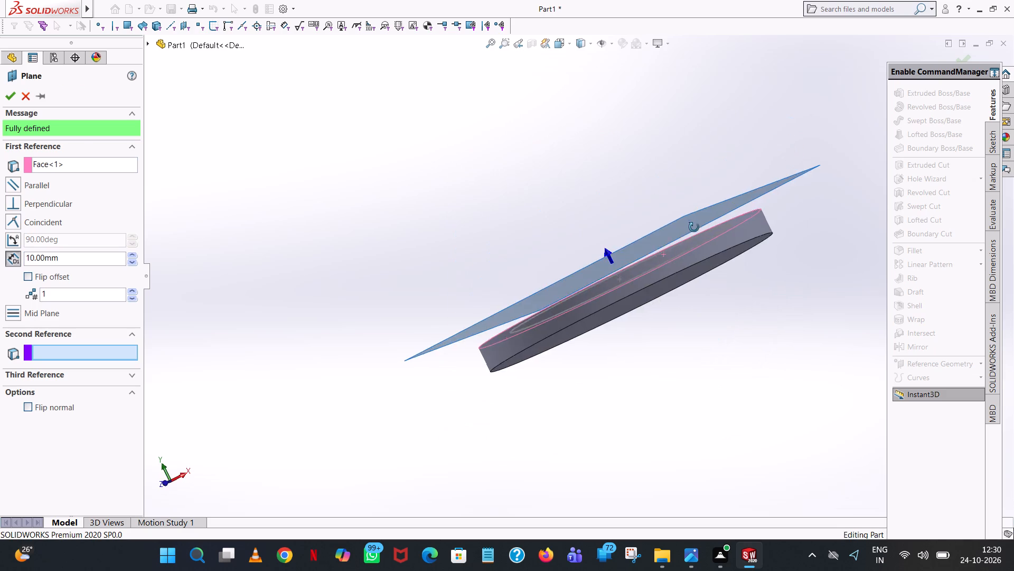
middle_drag(694, 227, 698, 234)
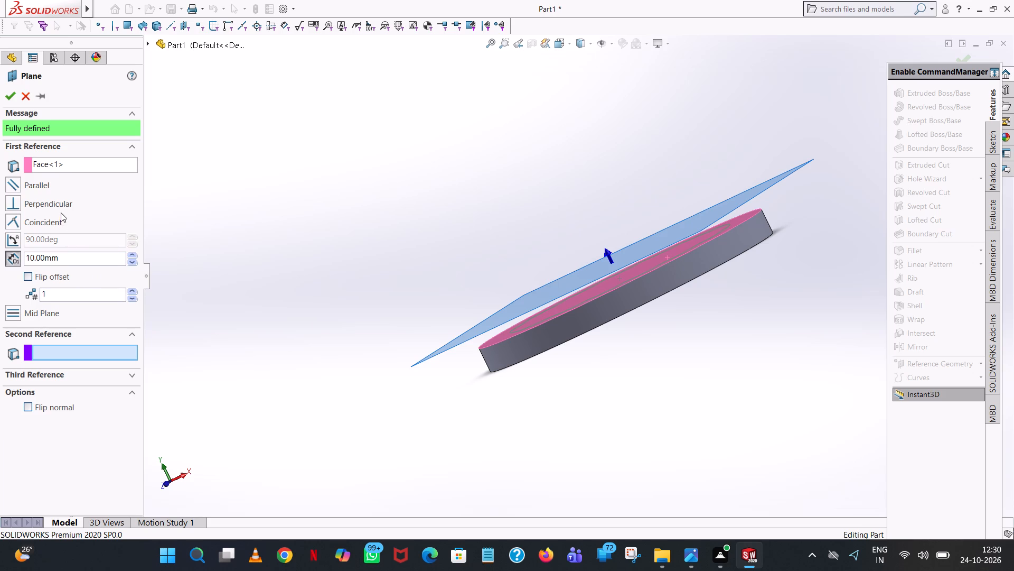
double_click(84, 261)
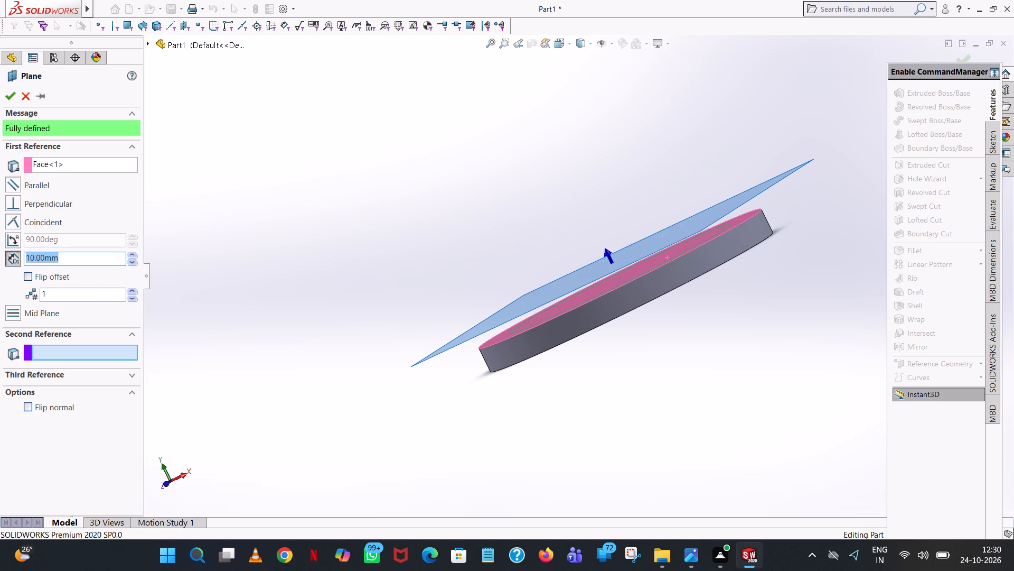
text(100)
key(Return)
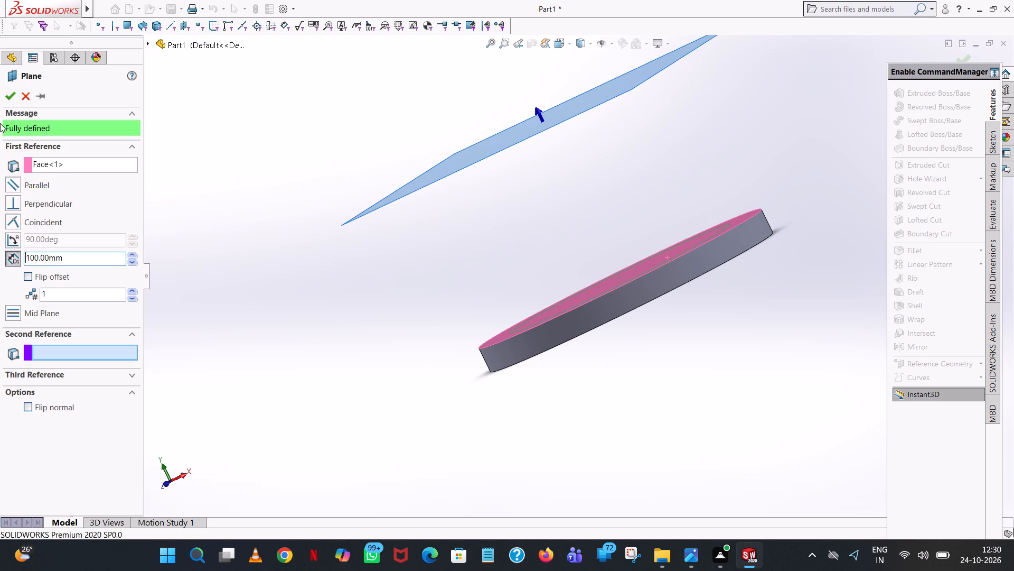
Set the plane's offset to 150-15, giving 135 mm, and create the plane.
double_click(74, 257)
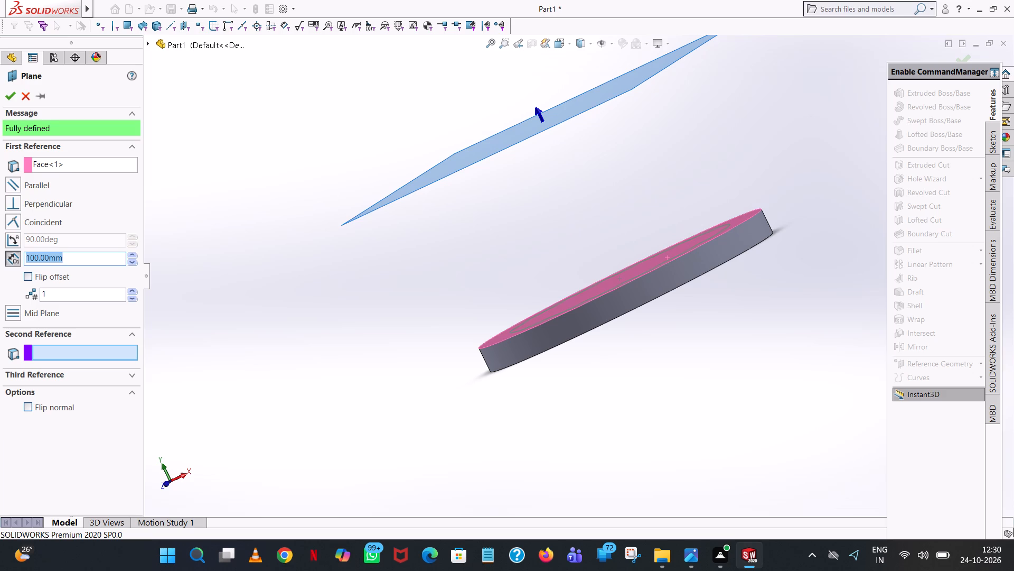
text(150-)
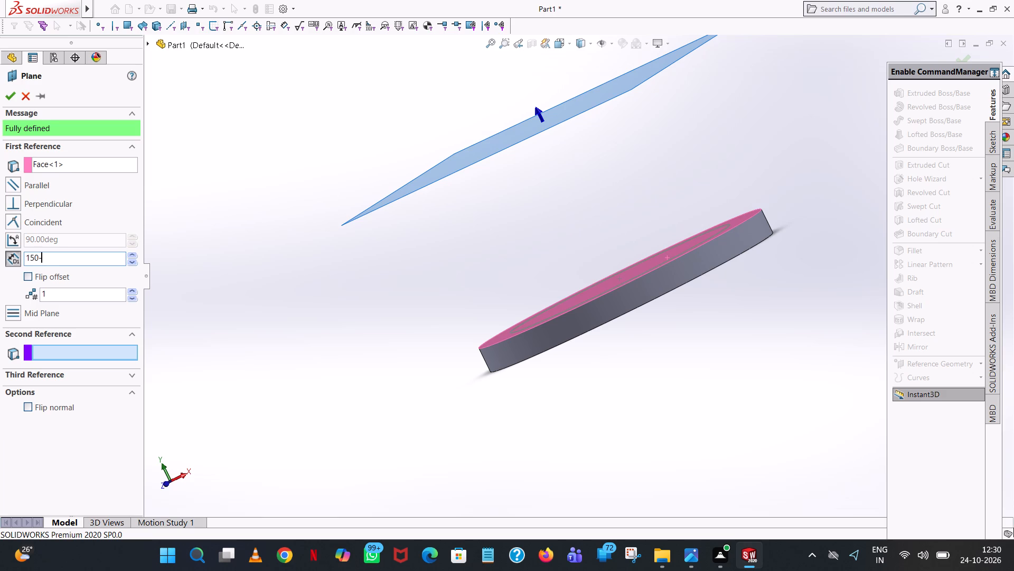
text(15)
key(Return)
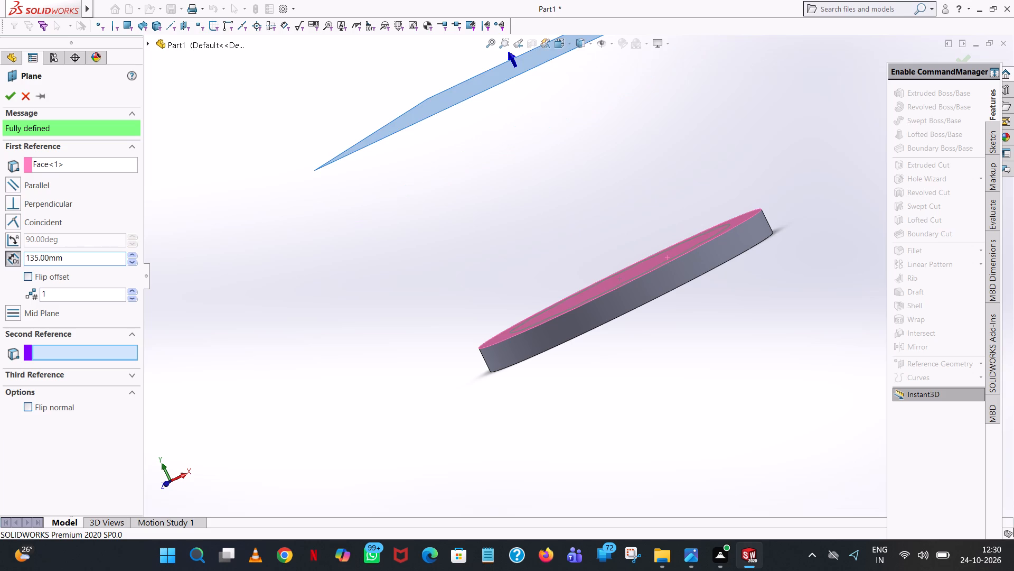
click(11, 100)
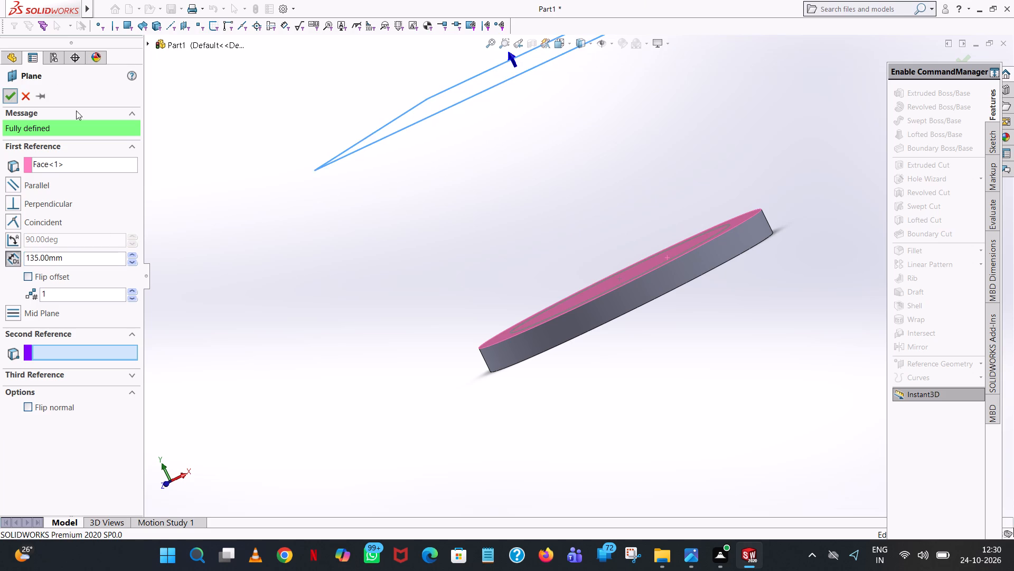
Start a sketch on the offset plane and draw a circle of about 62 mm radius centred on the origin.
scroll(338, 157, up, 1)
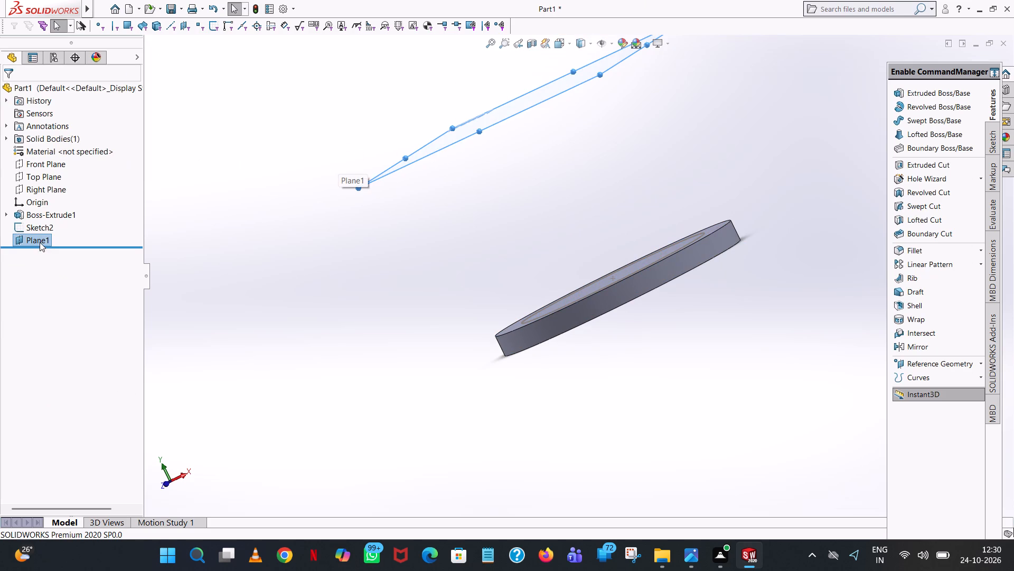
click(40, 242)
click(48, 231)
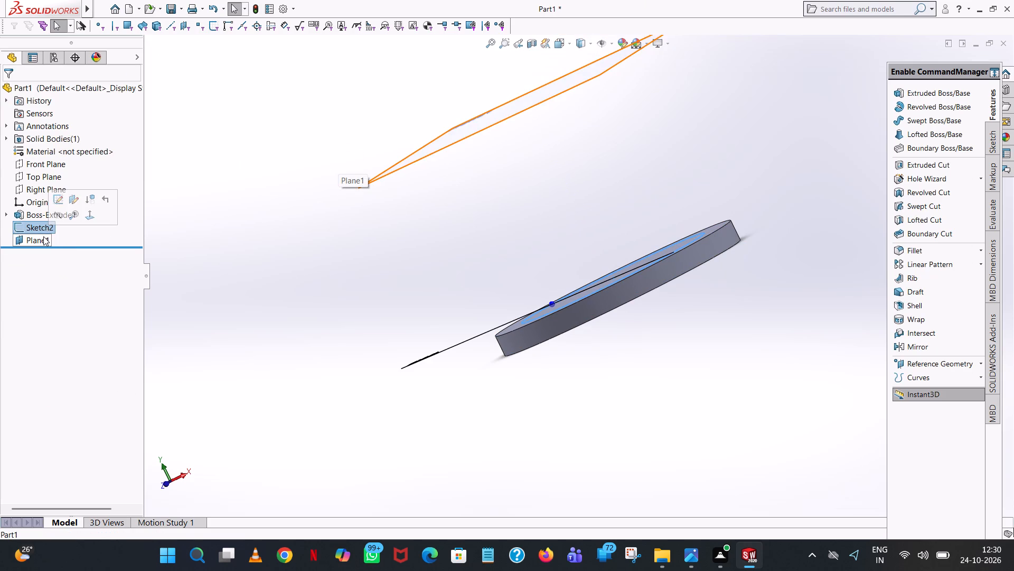
click(43, 236)
click(54, 226)
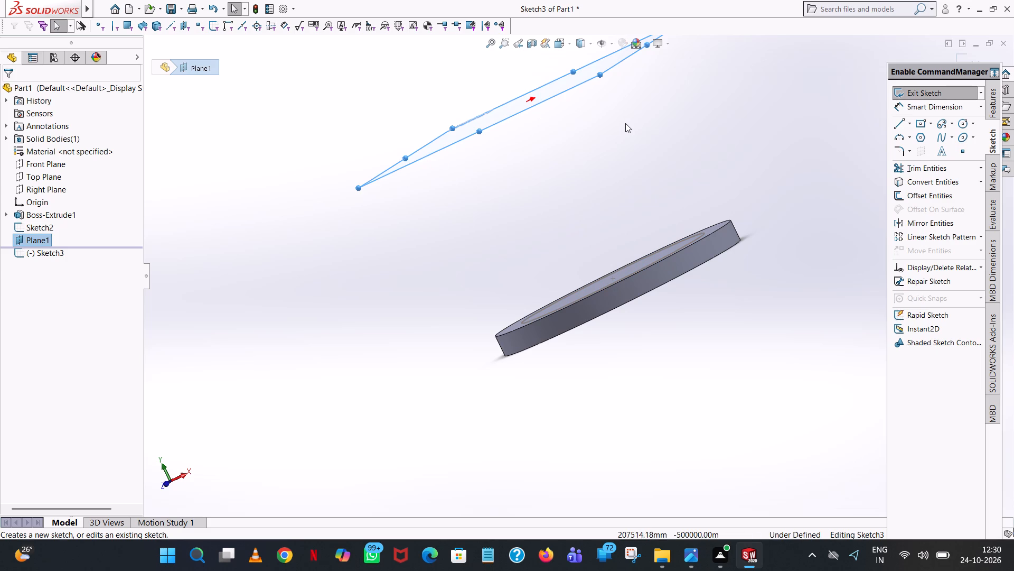
middle_drag(627, 123, 647, 201)
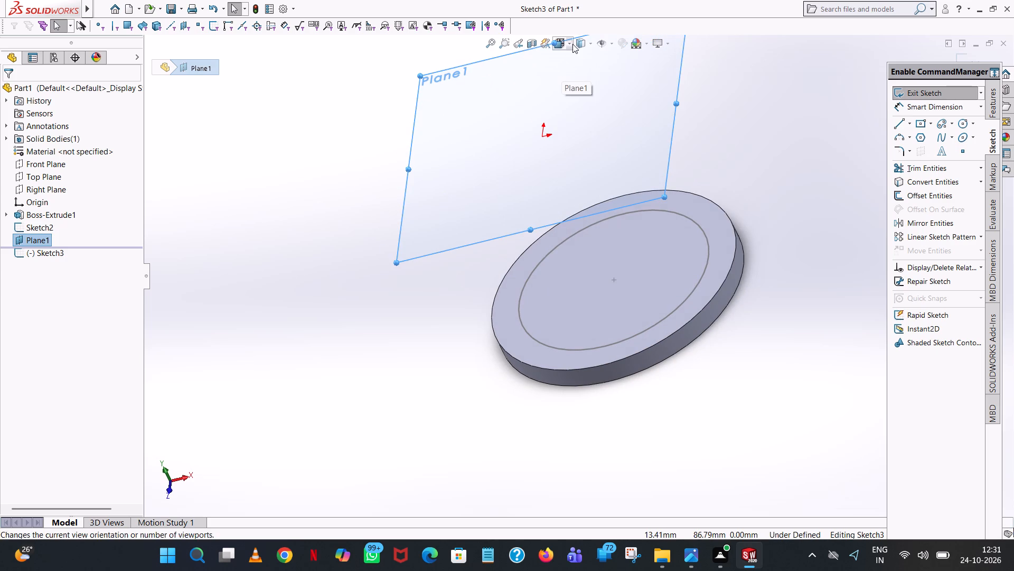
click(572, 44)
click(625, 103)
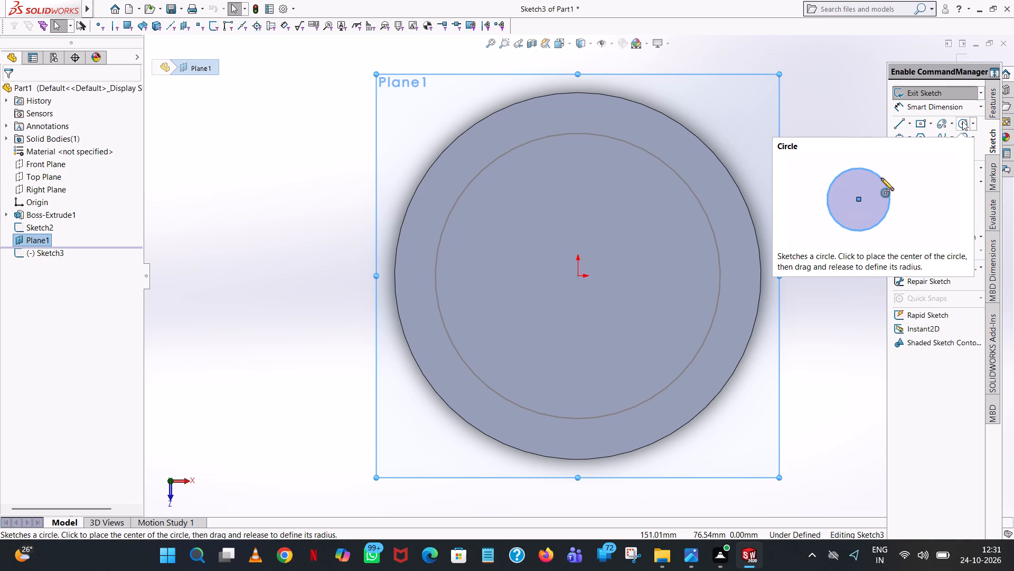
click(962, 121)
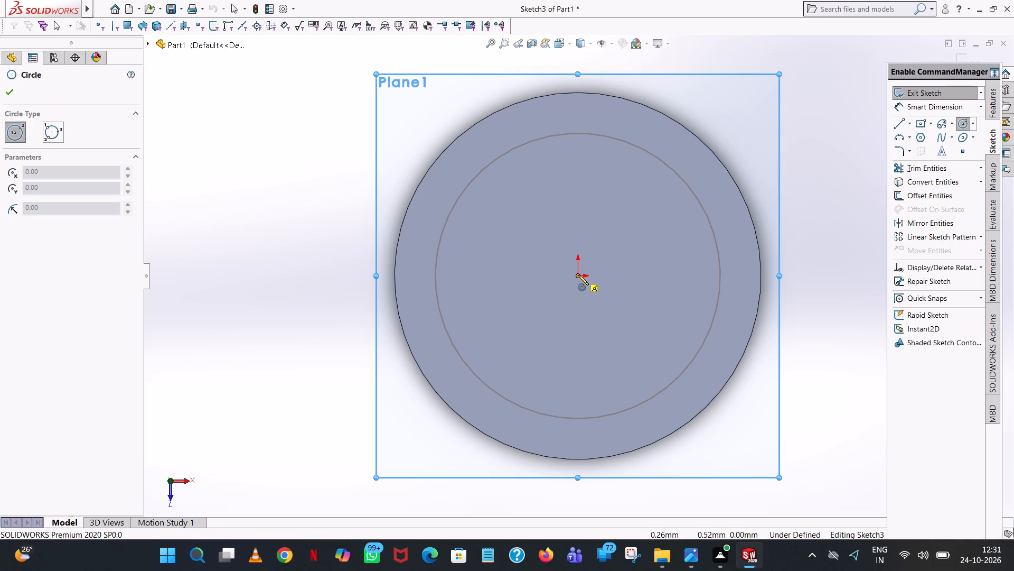
click(577, 275)
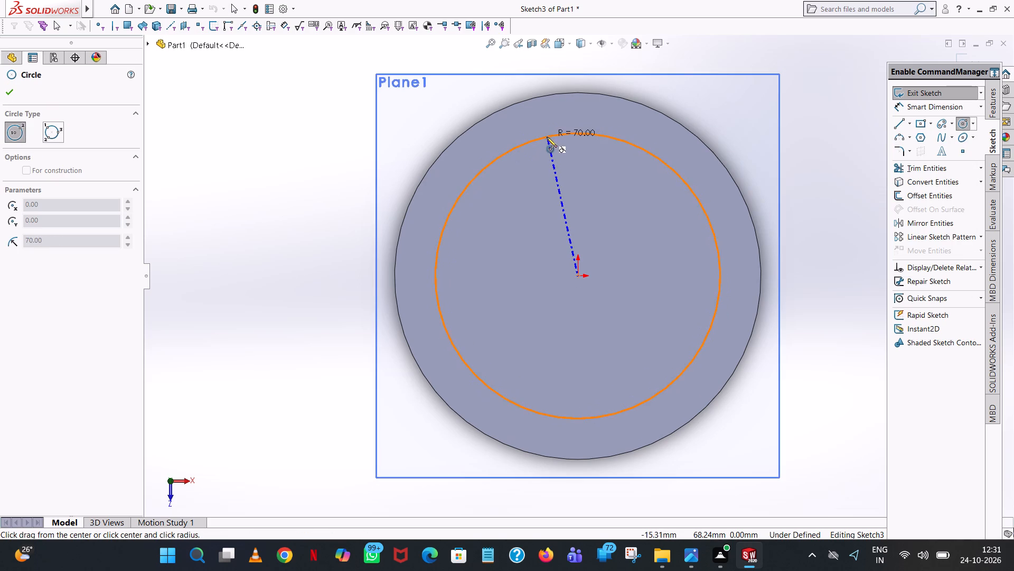
click(555, 151)
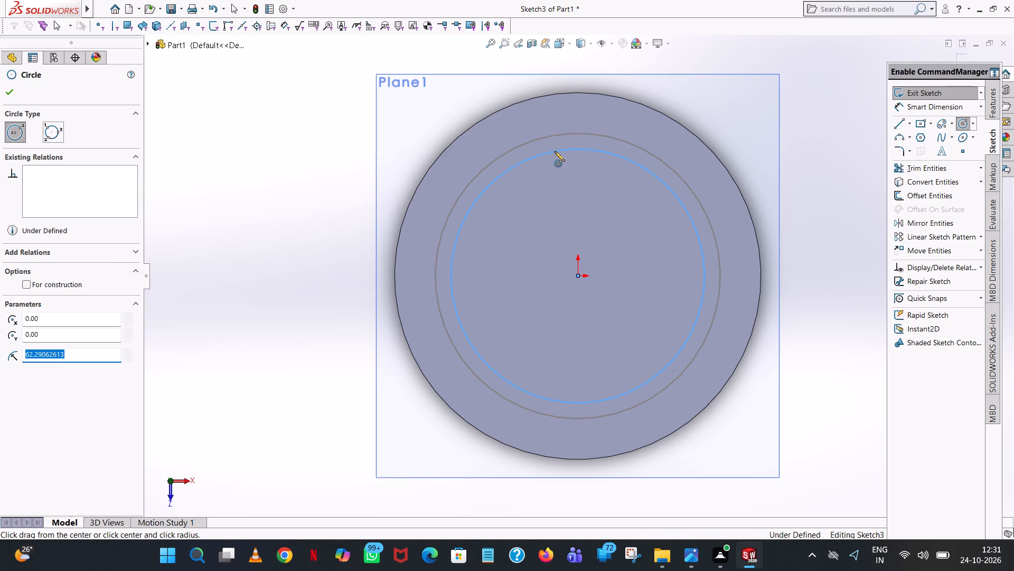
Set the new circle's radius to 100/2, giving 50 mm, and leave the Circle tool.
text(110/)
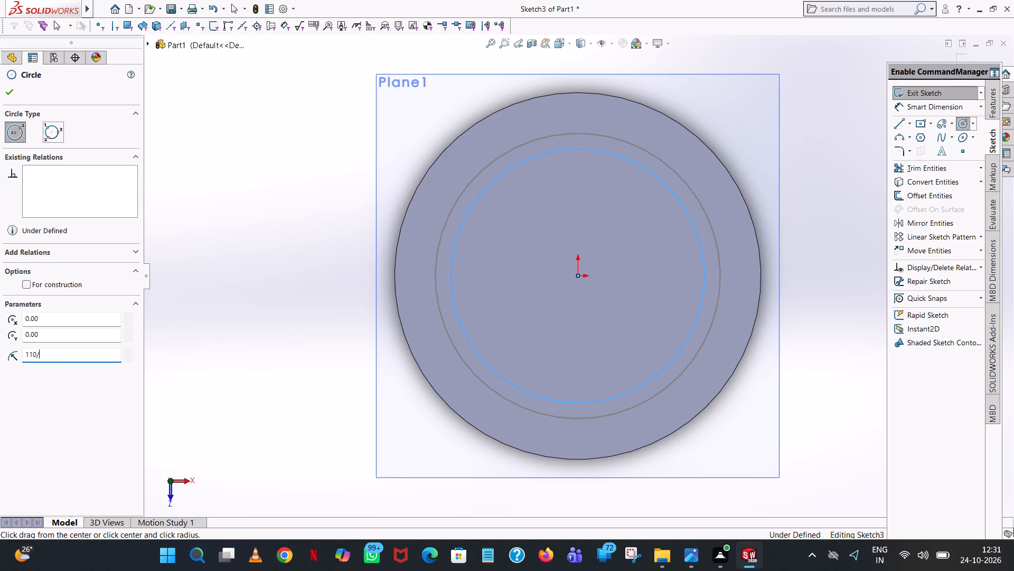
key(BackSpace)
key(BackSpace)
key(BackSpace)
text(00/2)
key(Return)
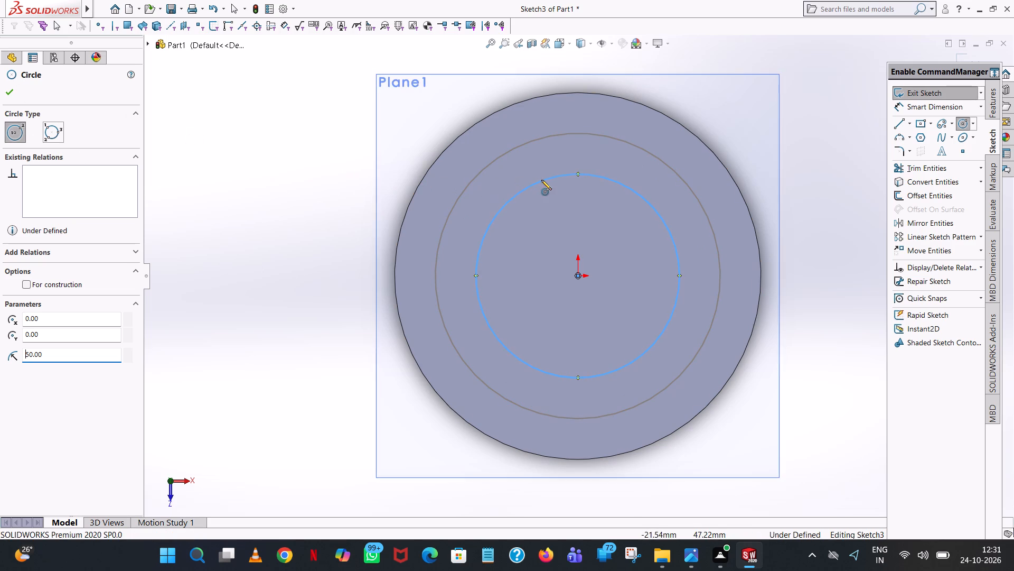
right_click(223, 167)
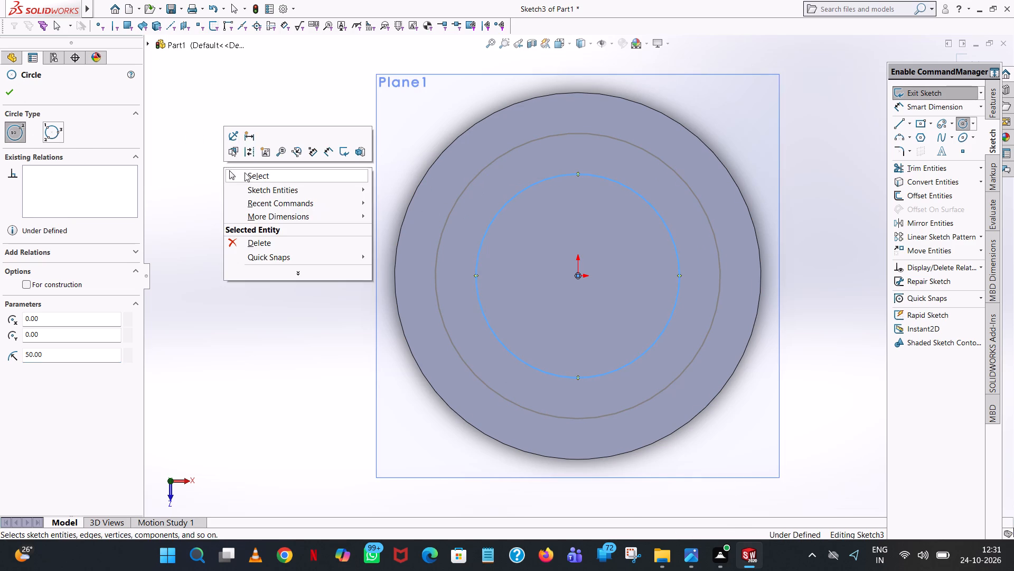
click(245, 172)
Set the radius of the circle on the offset plane to 55 mm.
click(522, 189)
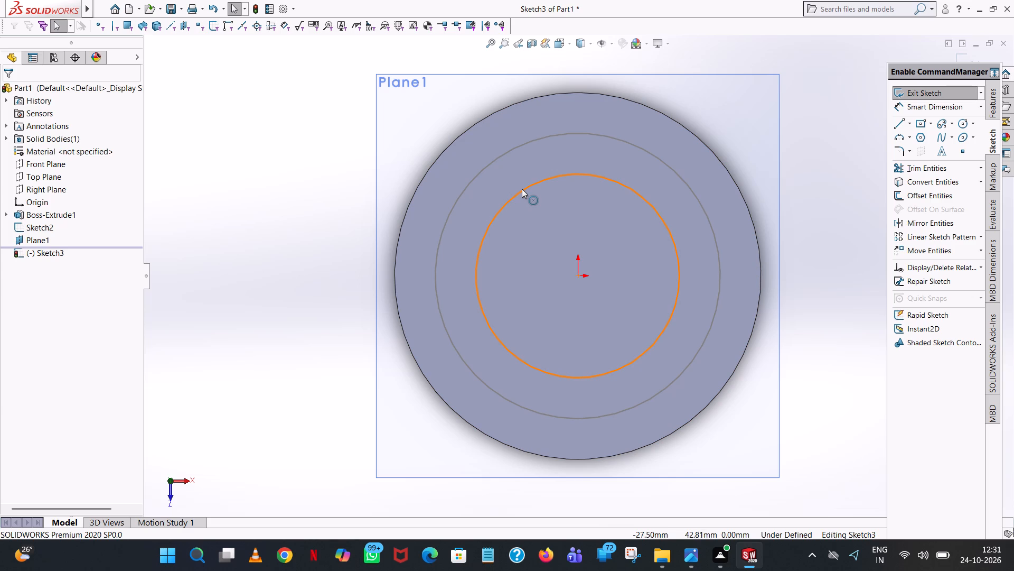
text(55)
key(Return)
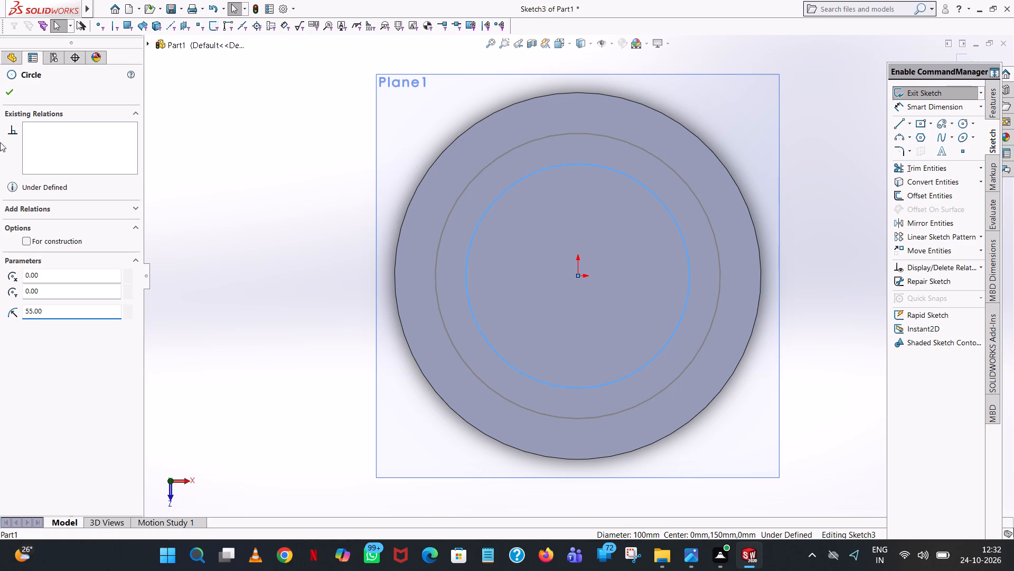
click(10, 84)
click(247, 141)
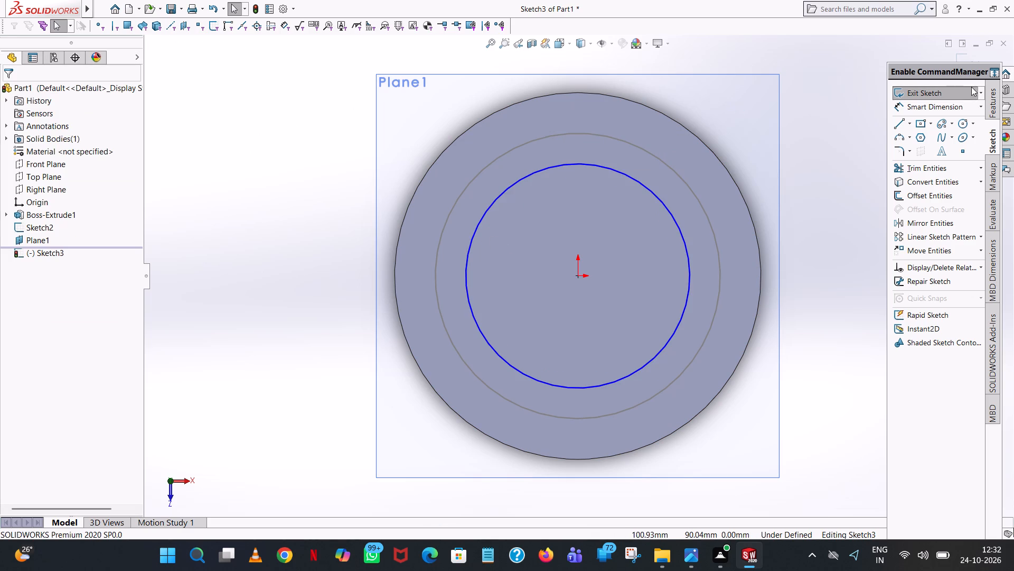
Add a diameter dimension to the circle, placed outside the disc at its upper left, and exit the sketch.
click(944, 109)
click(550, 169)
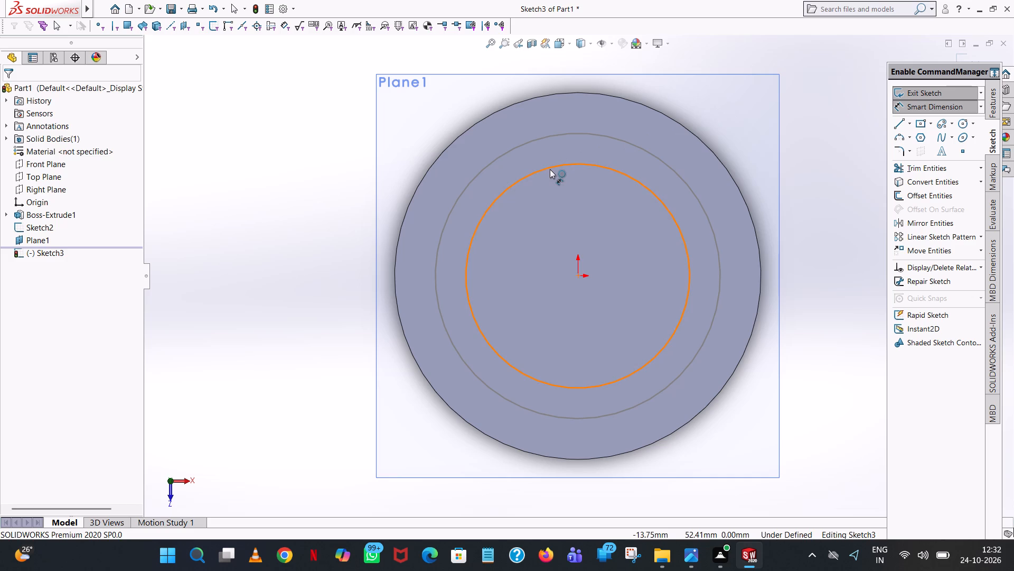
click(294, 151)
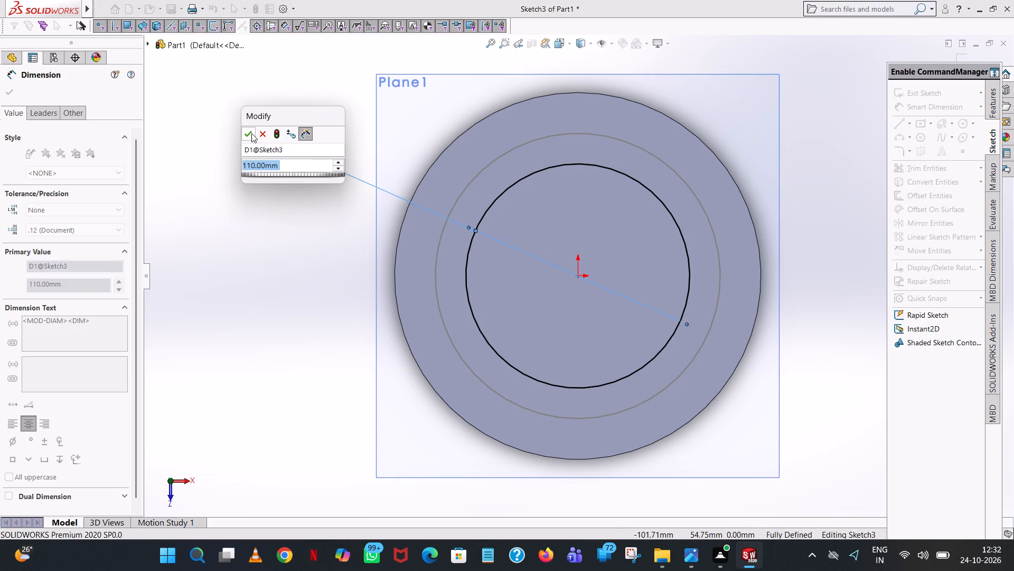
click(251, 133)
click(289, 258)
middle_drag(669, 402, 672, 334)
scroll(669, 392, up, 1)
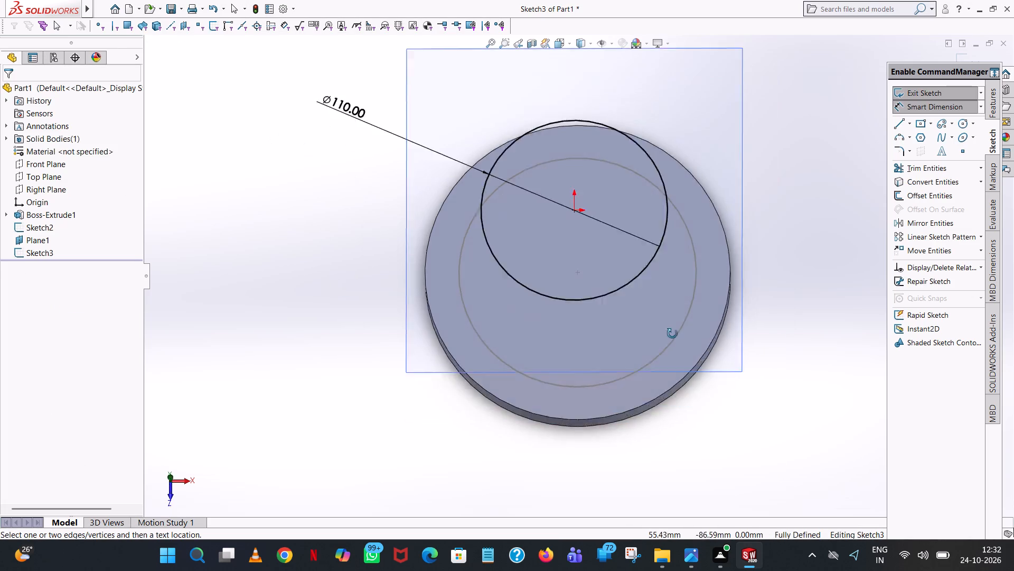
middle_drag(672, 334, 677, 201)
scroll(679, 192, up, 4)
middle_drag(510, 205, 552, 168)
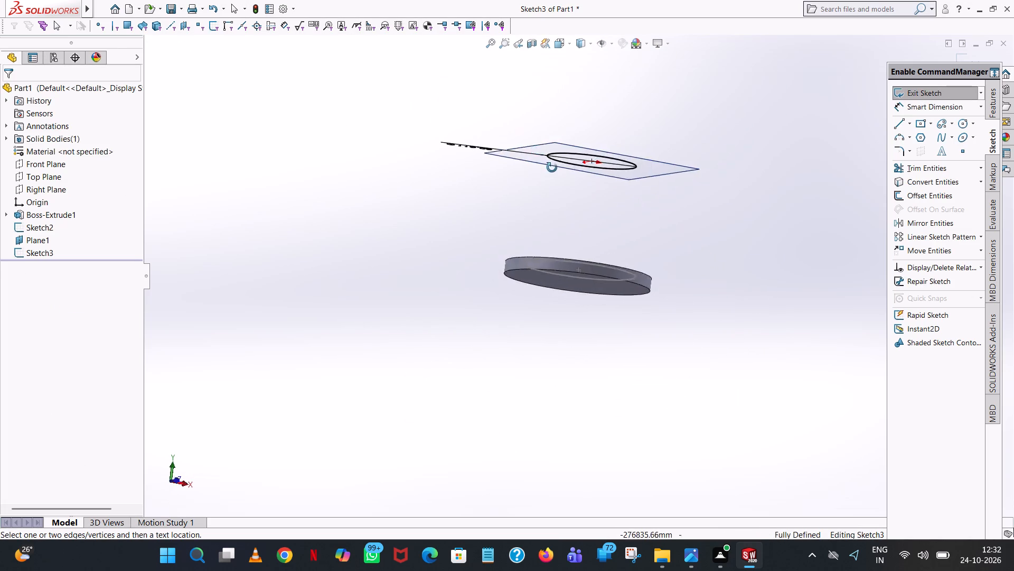
middle_drag(552, 168, 529, 213)
click(931, 93)
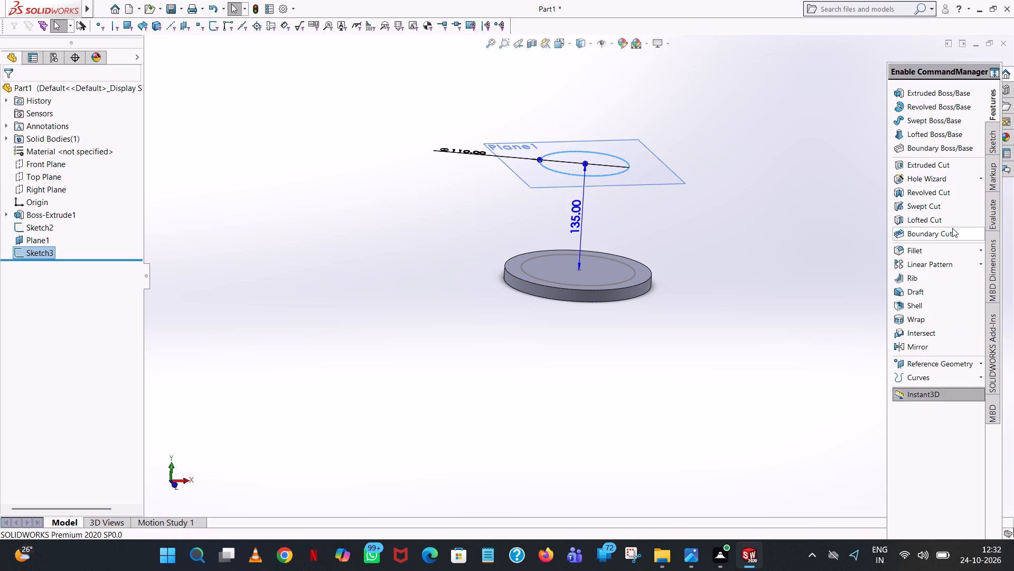
Loft a boss between the offset-plane circle and the circle on the disc's top face, moving the upper connector point to align without twist.
click(945, 132)
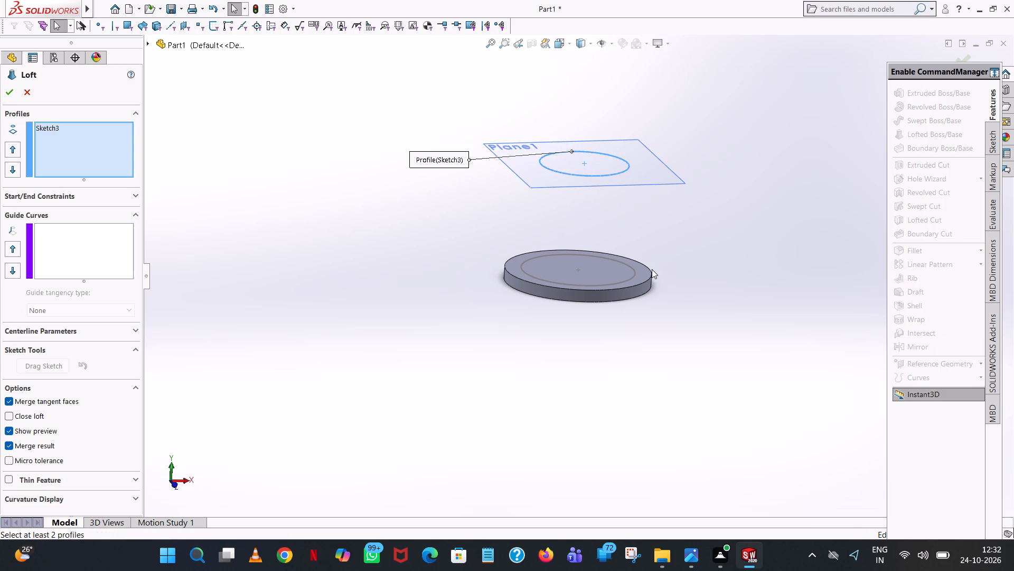
click(633, 273)
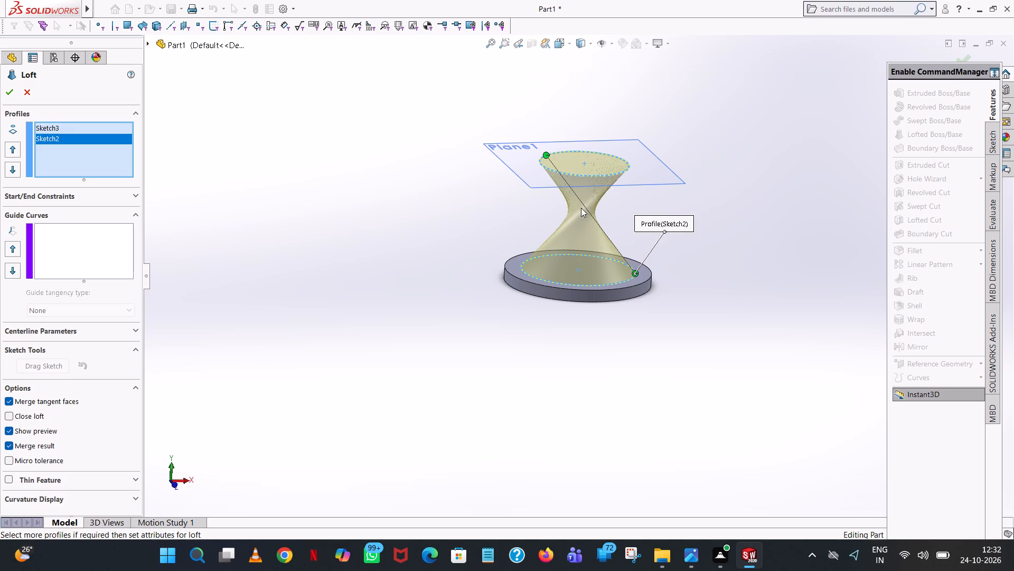
drag(580, 202, 621, 195)
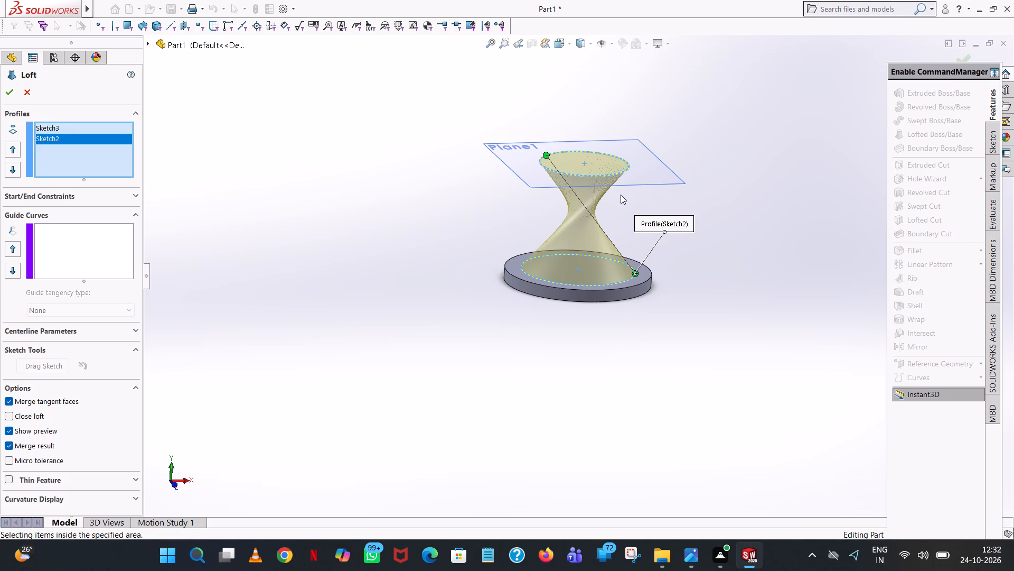
drag(544, 153, 549, 167)
drag(549, 167, 630, 170)
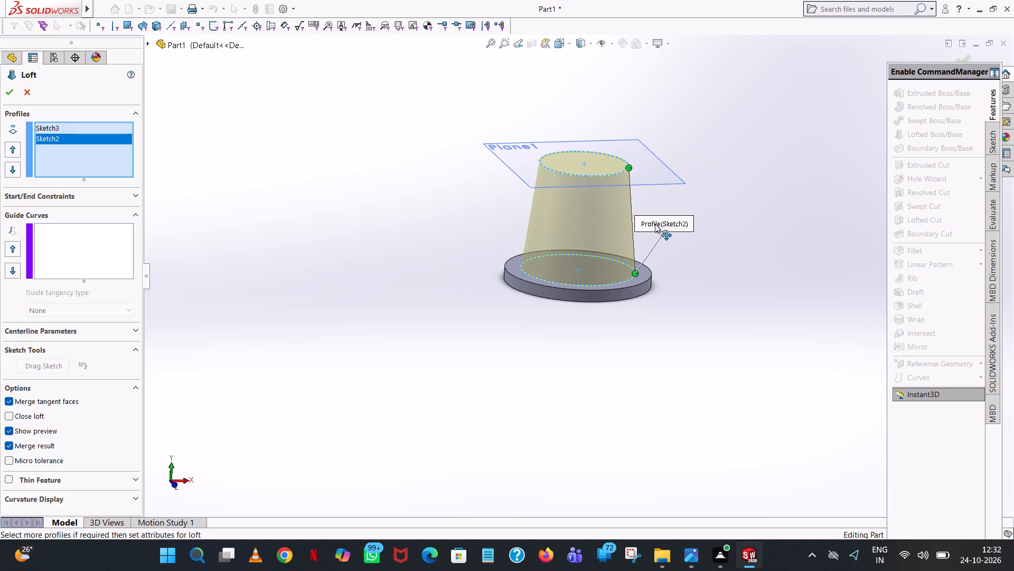
scroll(655, 224, down, 4)
middle_drag(655, 224, 664, 158)
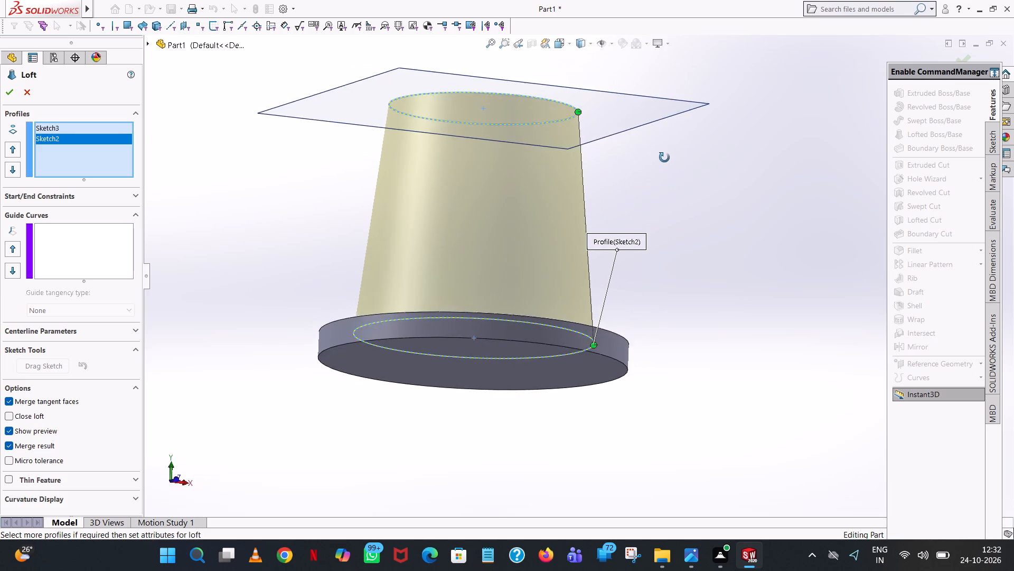
middle_drag(664, 158, 668, 199)
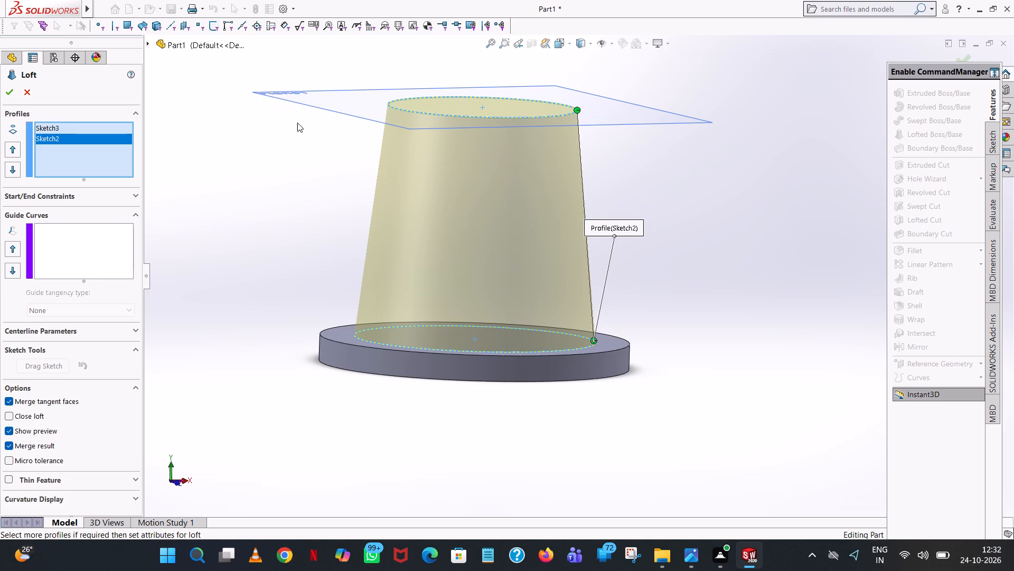
click(11, 89)
click(681, 179)
scroll(680, 179, up, 5)
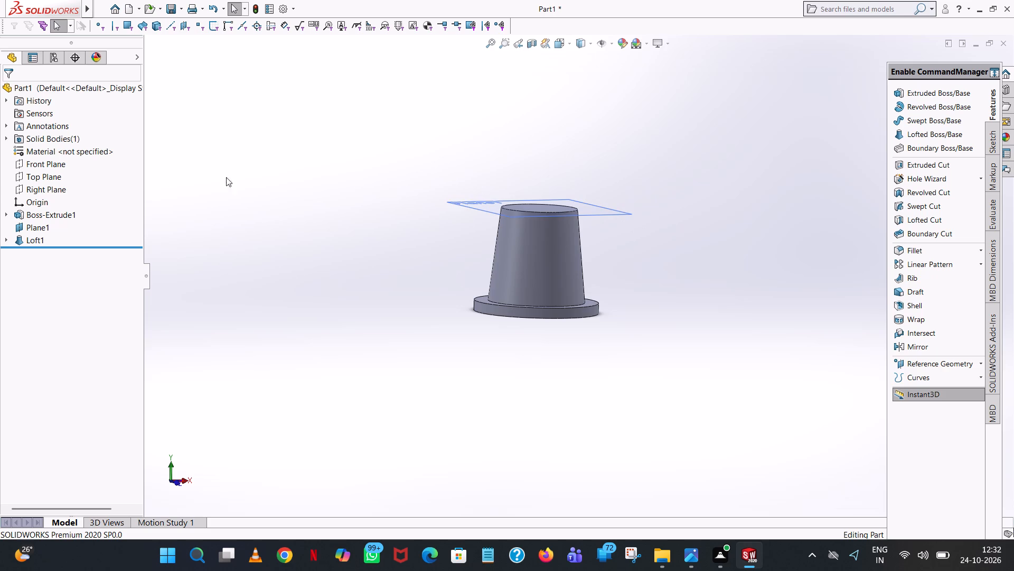
Hide the offset reference plane at the top of the loft.
click(44, 227)
click(73, 214)
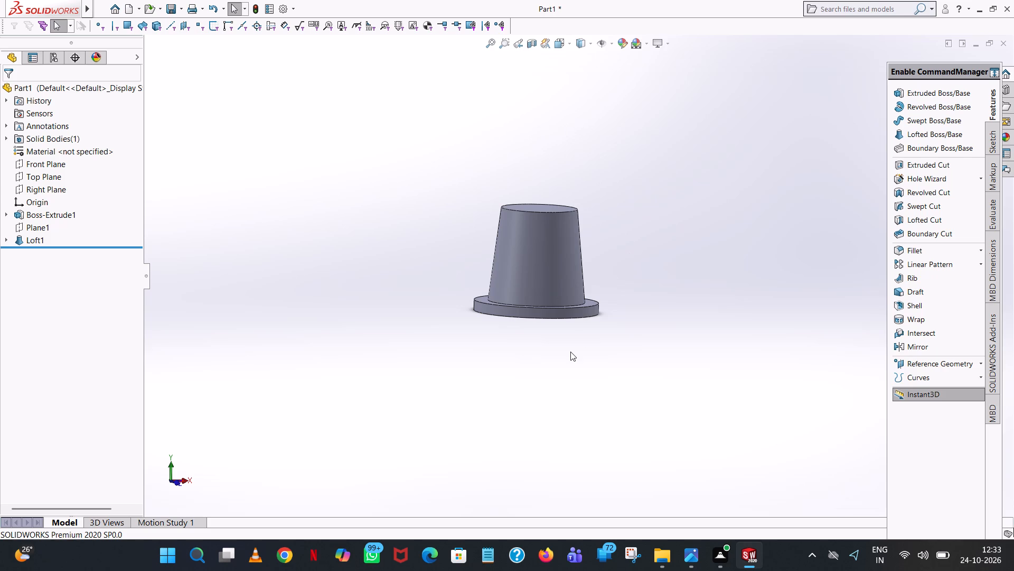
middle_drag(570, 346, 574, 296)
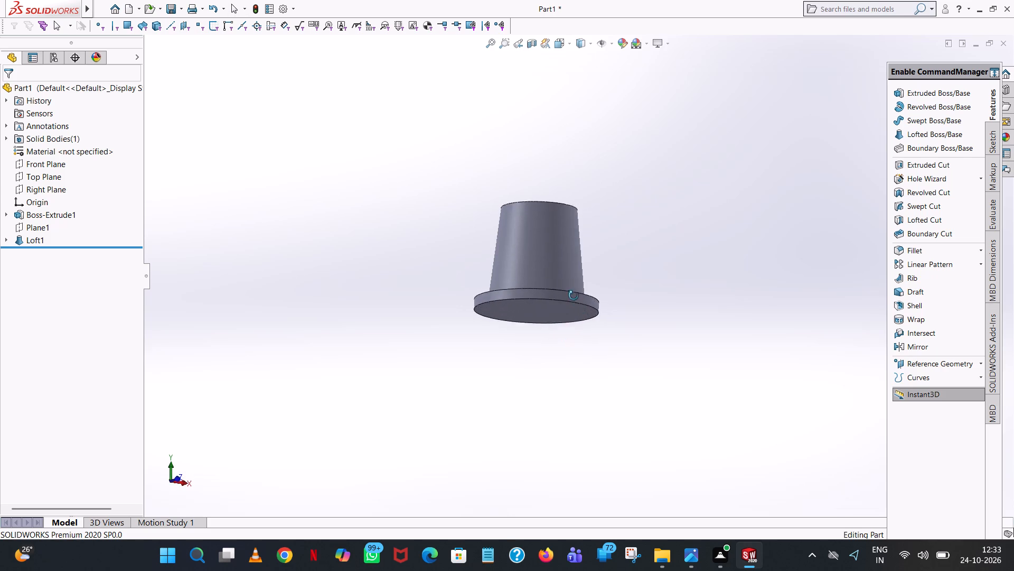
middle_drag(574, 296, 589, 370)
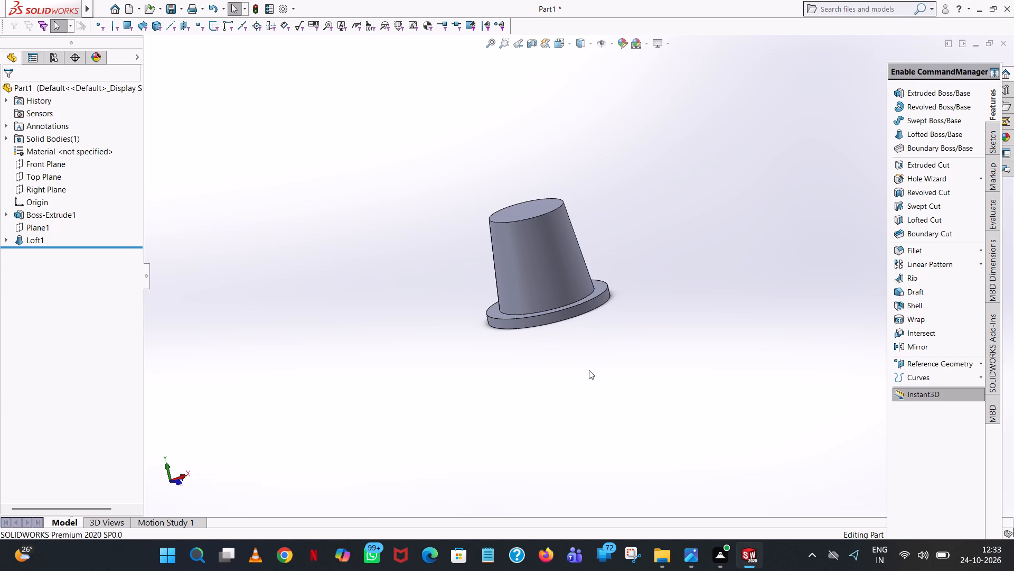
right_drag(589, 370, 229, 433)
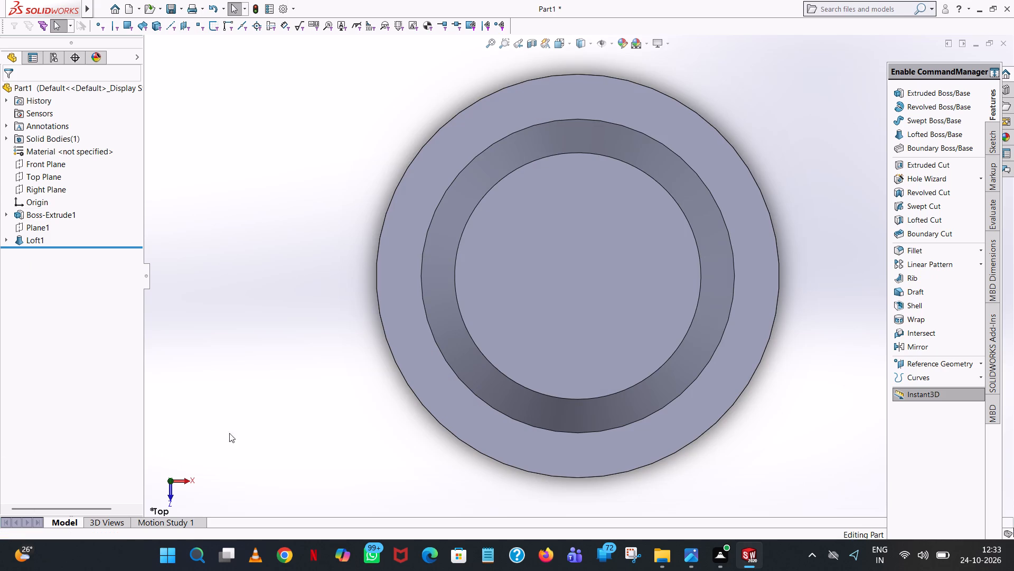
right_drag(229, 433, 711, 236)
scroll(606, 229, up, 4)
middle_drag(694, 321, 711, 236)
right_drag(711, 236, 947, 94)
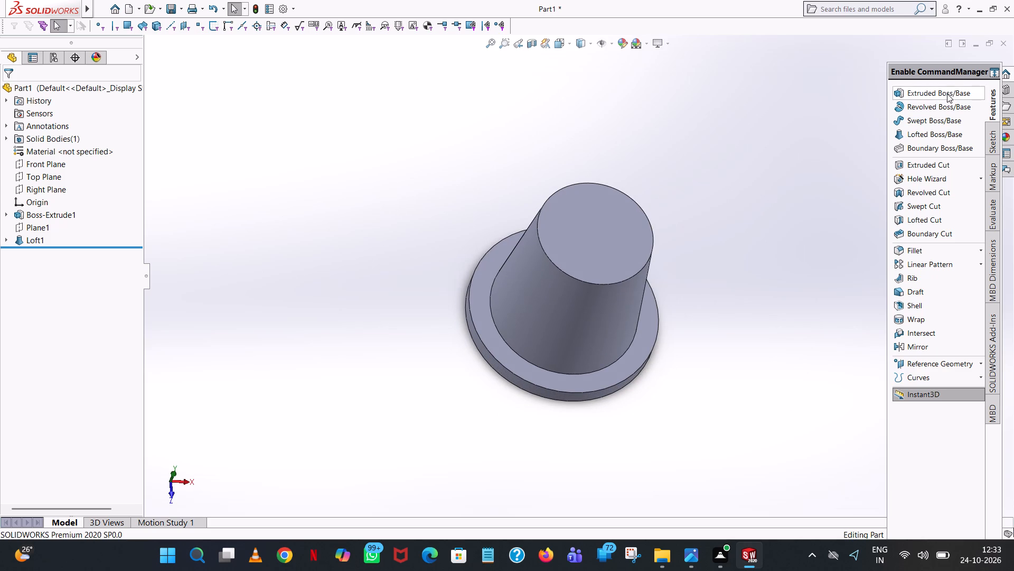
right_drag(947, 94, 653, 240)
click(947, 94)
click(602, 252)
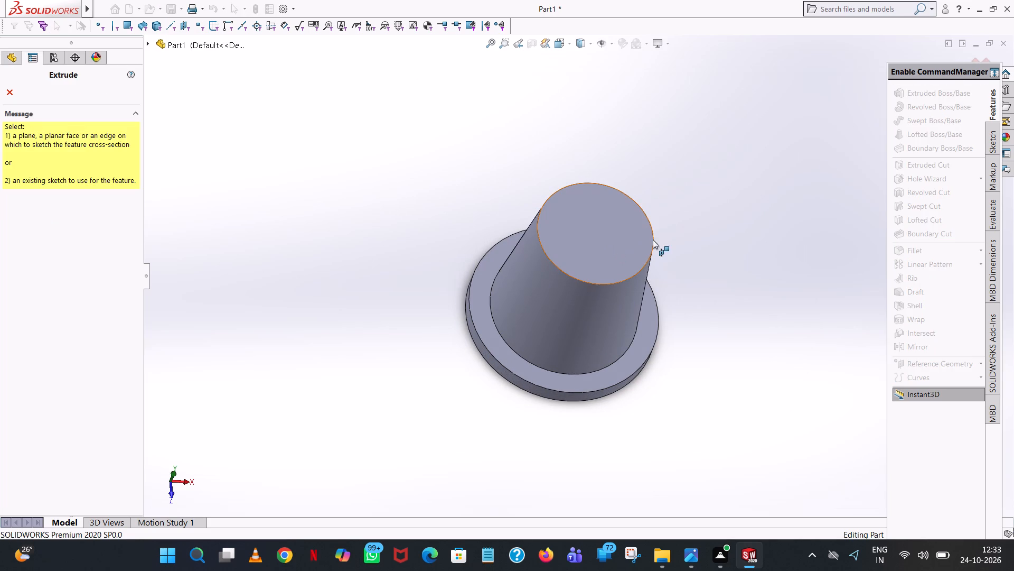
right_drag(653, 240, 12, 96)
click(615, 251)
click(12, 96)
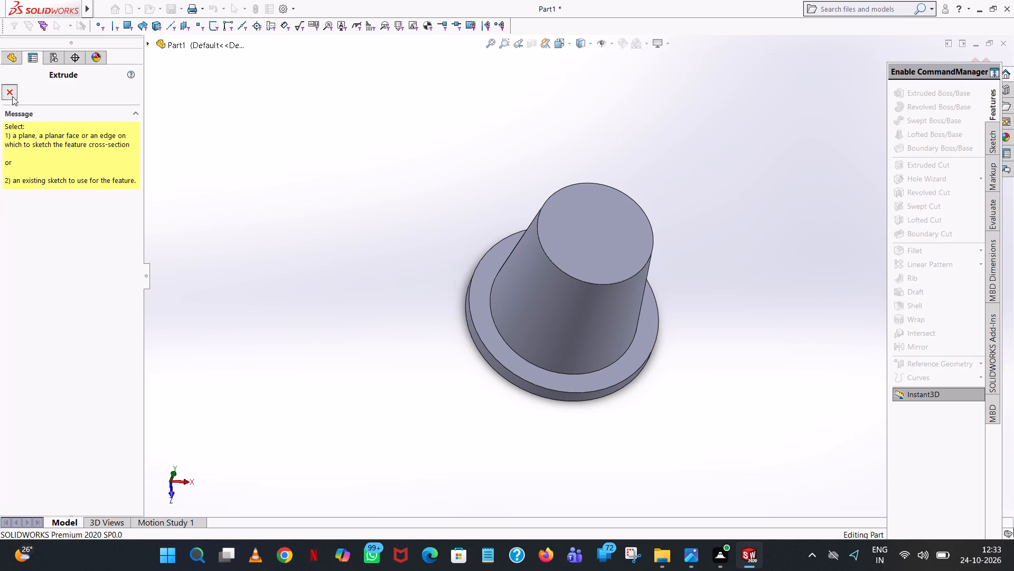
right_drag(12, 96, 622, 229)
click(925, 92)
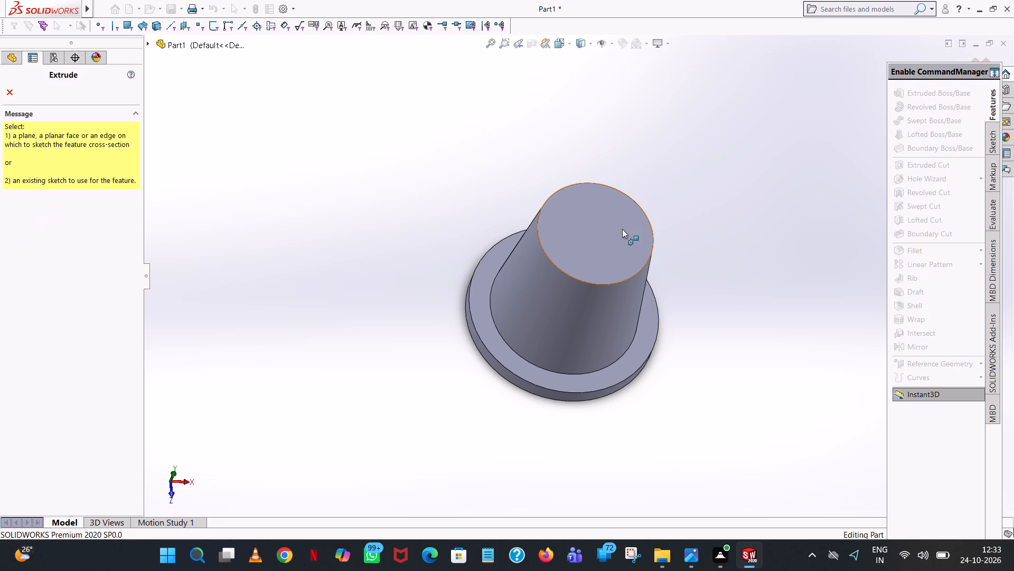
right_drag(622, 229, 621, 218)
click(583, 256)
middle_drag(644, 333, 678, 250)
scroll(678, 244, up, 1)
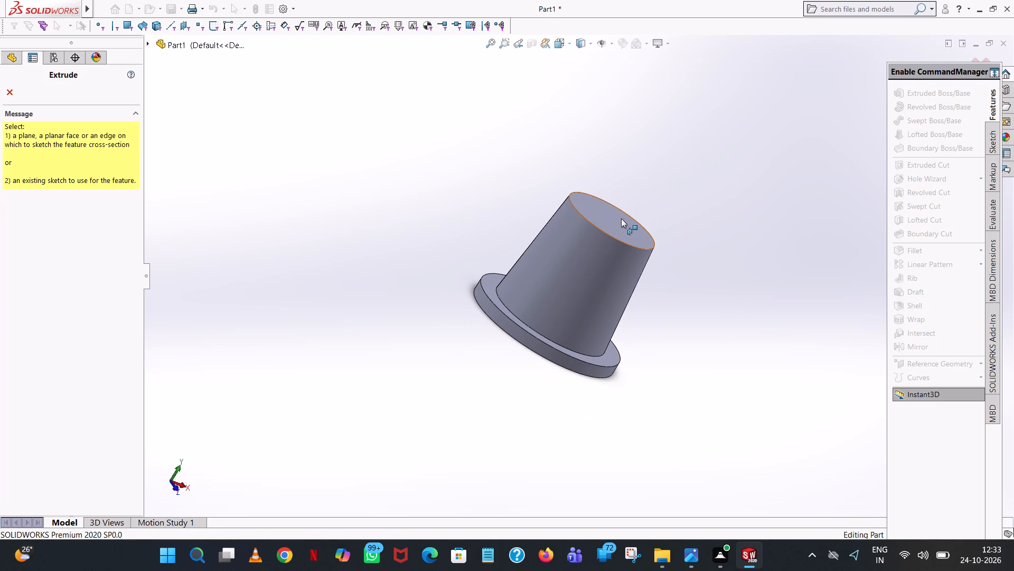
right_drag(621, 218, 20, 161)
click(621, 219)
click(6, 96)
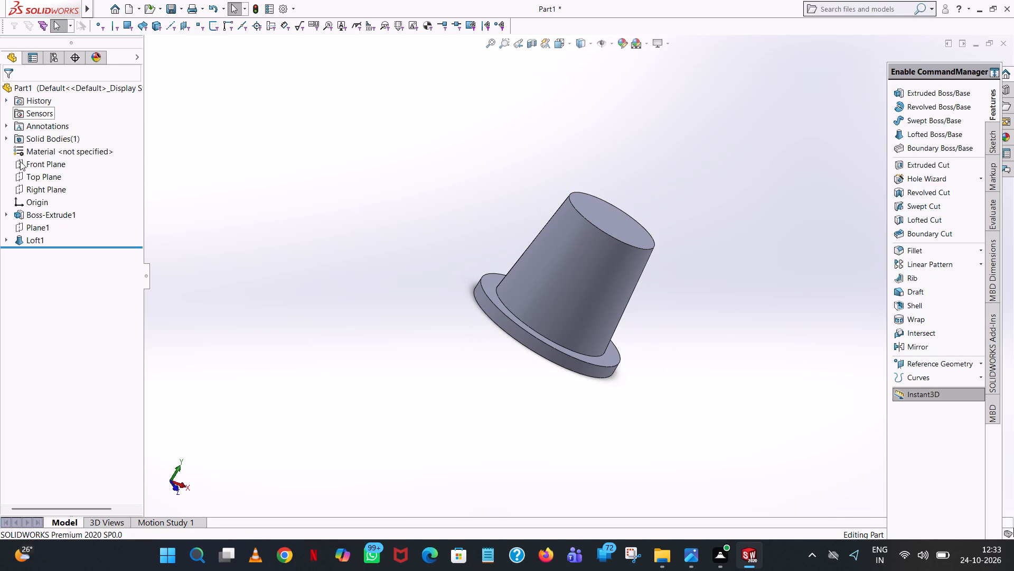
Start a new sketch on the offset plane at the boss's top, looking straight down on it with the Circle tool ready.
right_drag(20, 161, 38, 211)
click(31, 228)
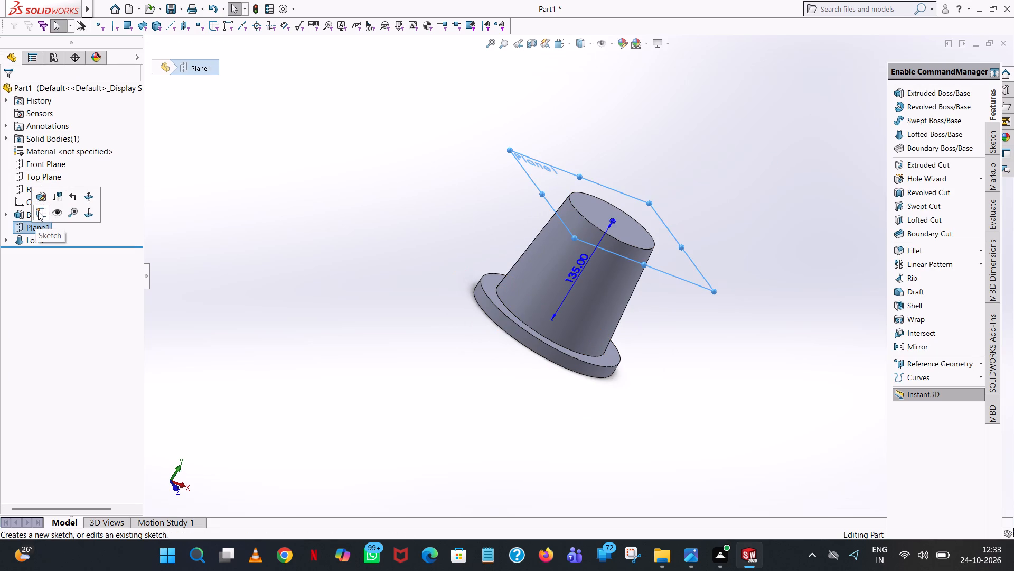
right_drag(38, 211, 782, 225)
click(38, 211)
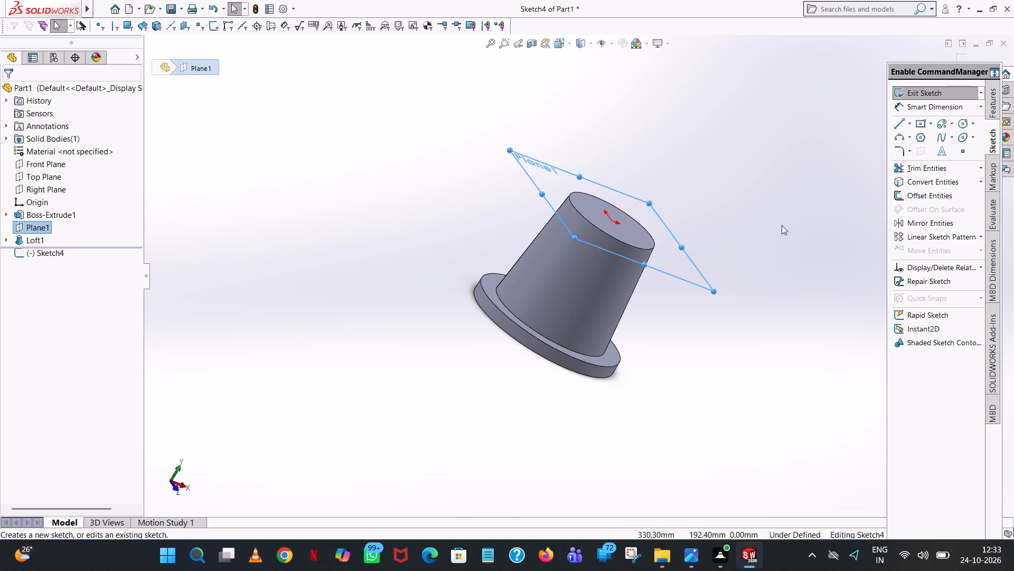
right_drag(782, 225, 963, 125)
middle_drag(778, 235, 744, 368)
click(963, 125)
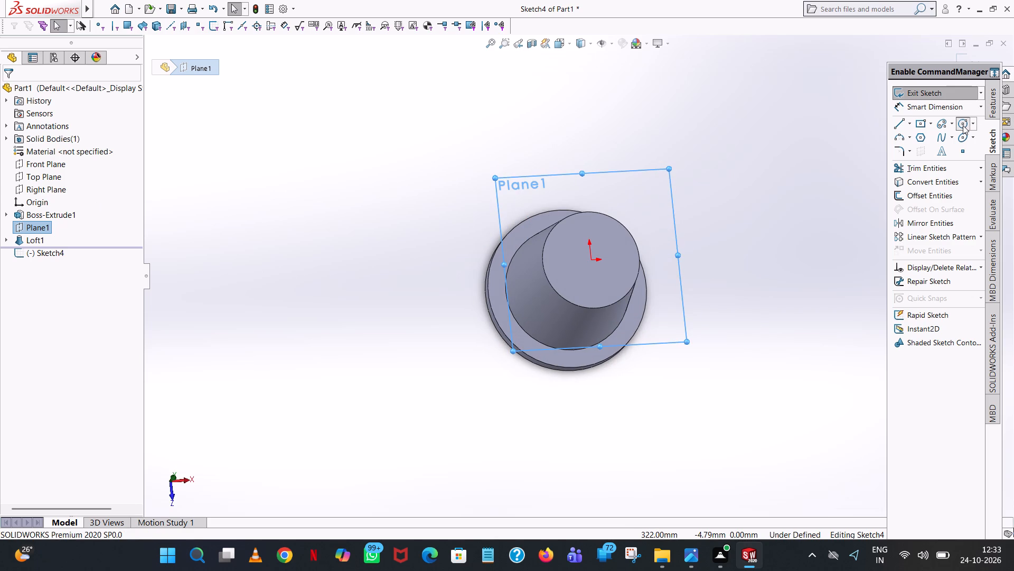
right_drag(963, 125, 568, 44)
click(568, 44)
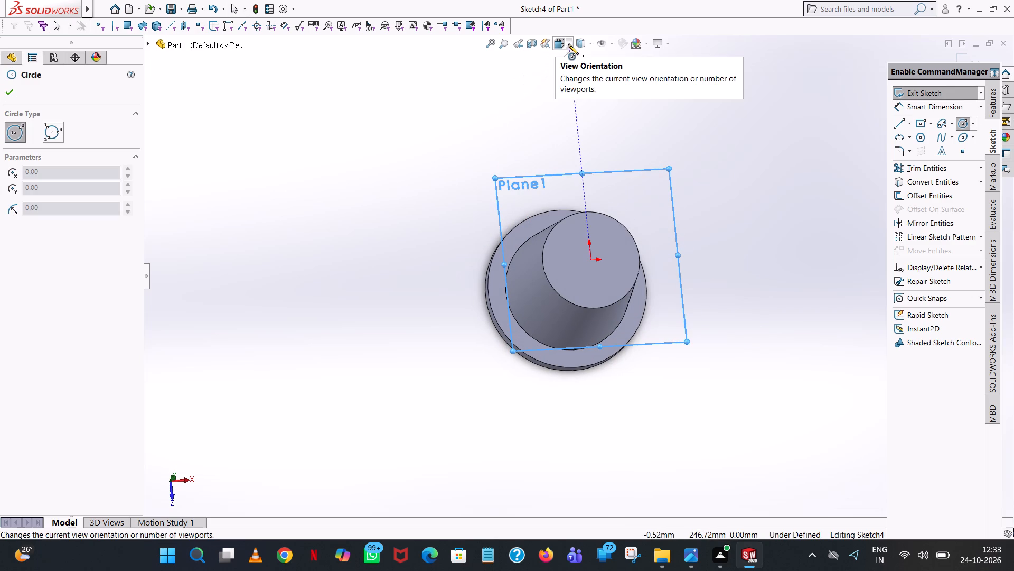
right_drag(568, 44, 587, 267)
click(617, 104)
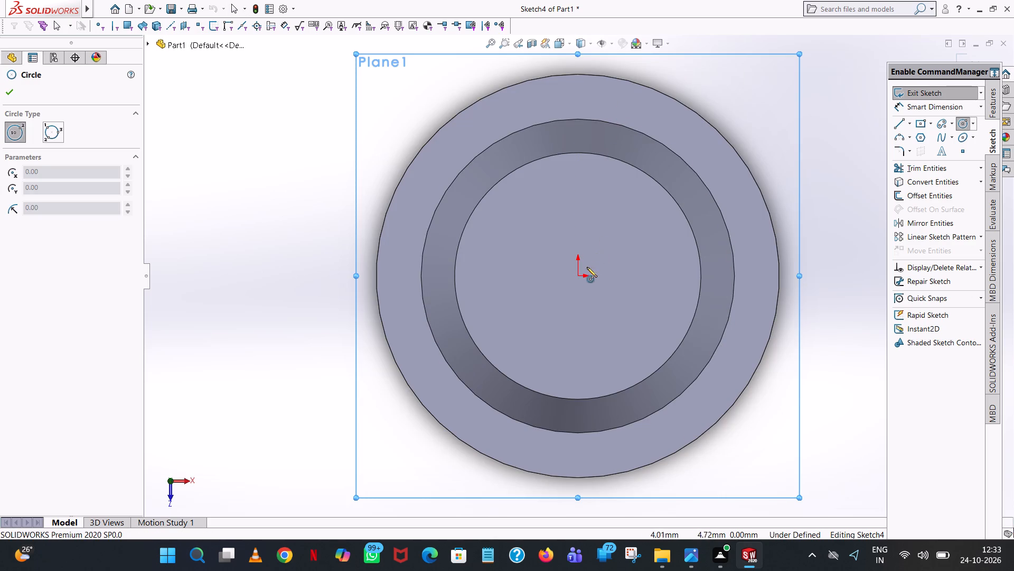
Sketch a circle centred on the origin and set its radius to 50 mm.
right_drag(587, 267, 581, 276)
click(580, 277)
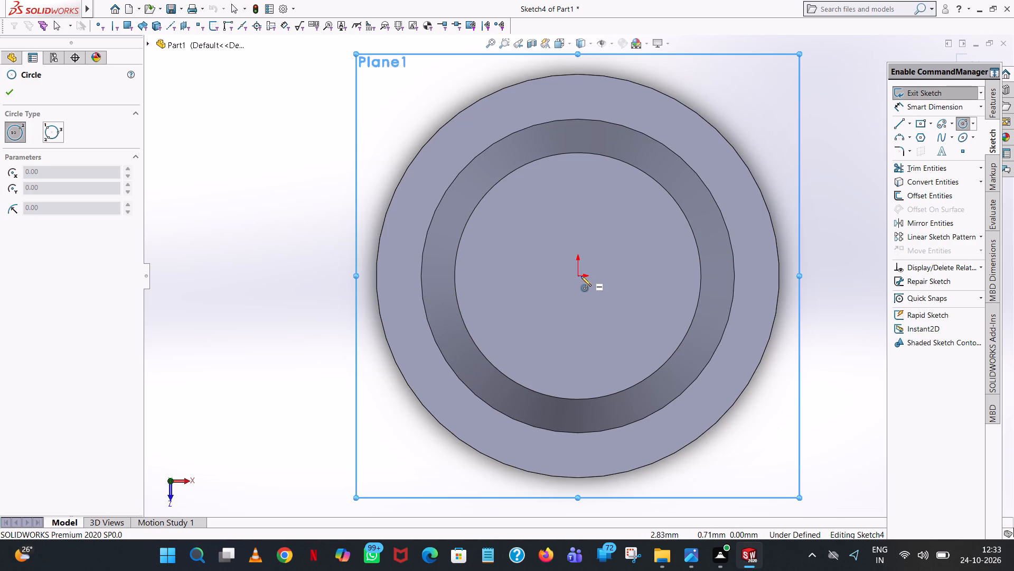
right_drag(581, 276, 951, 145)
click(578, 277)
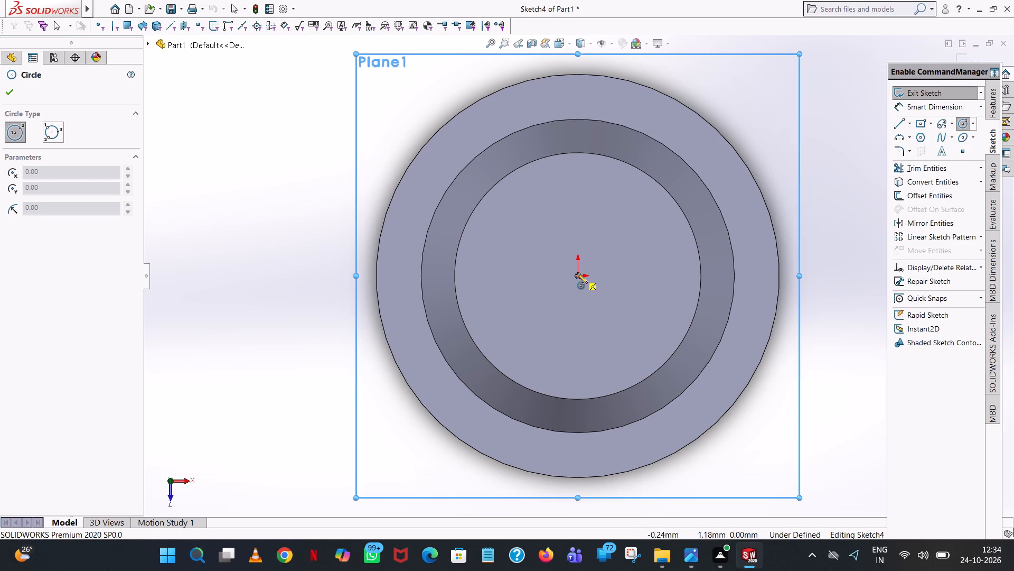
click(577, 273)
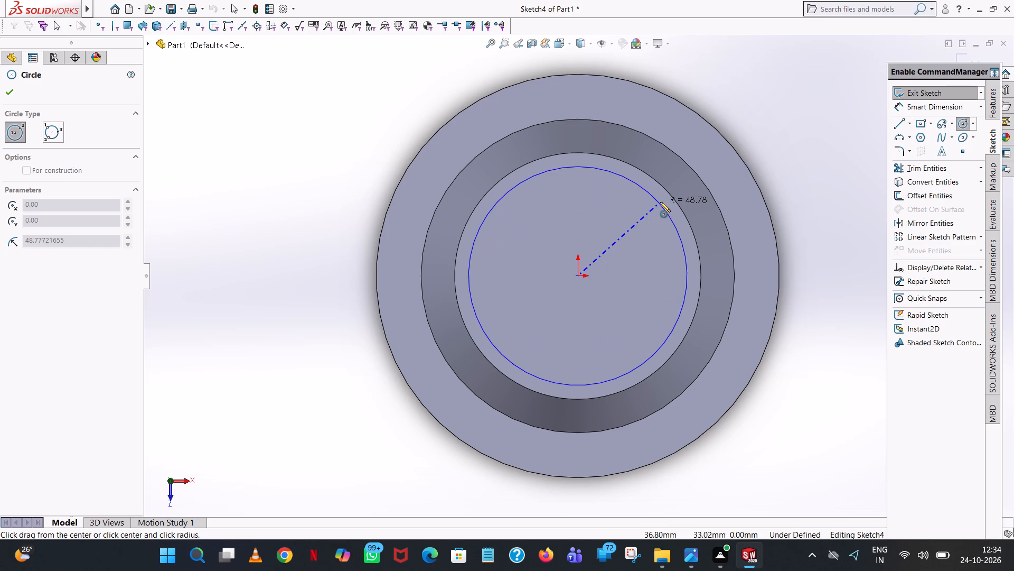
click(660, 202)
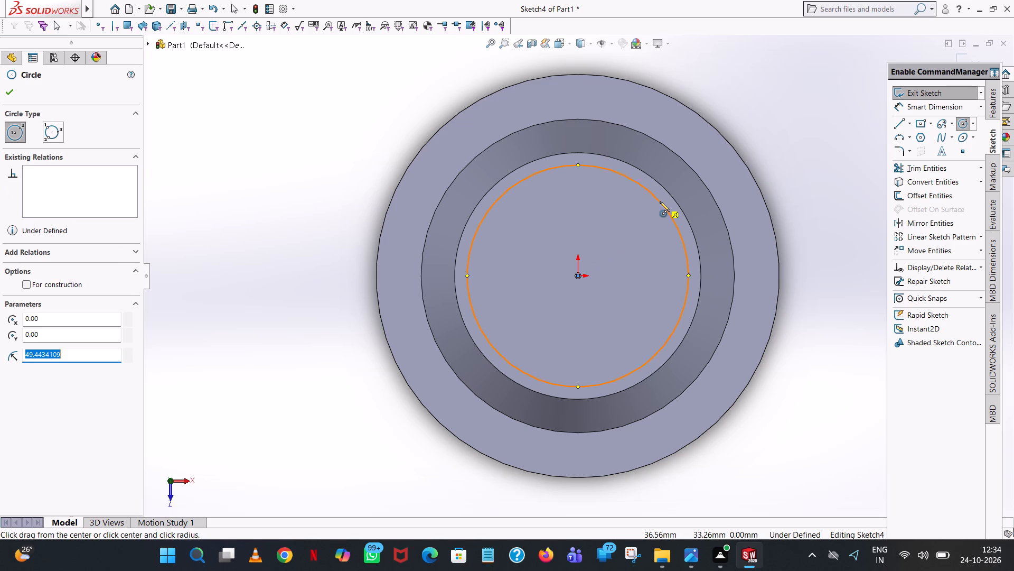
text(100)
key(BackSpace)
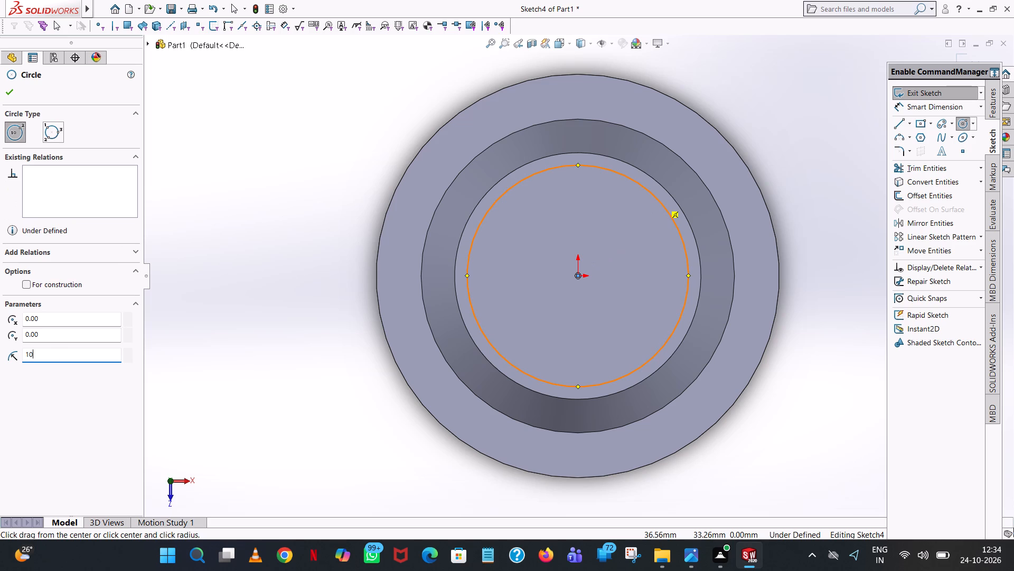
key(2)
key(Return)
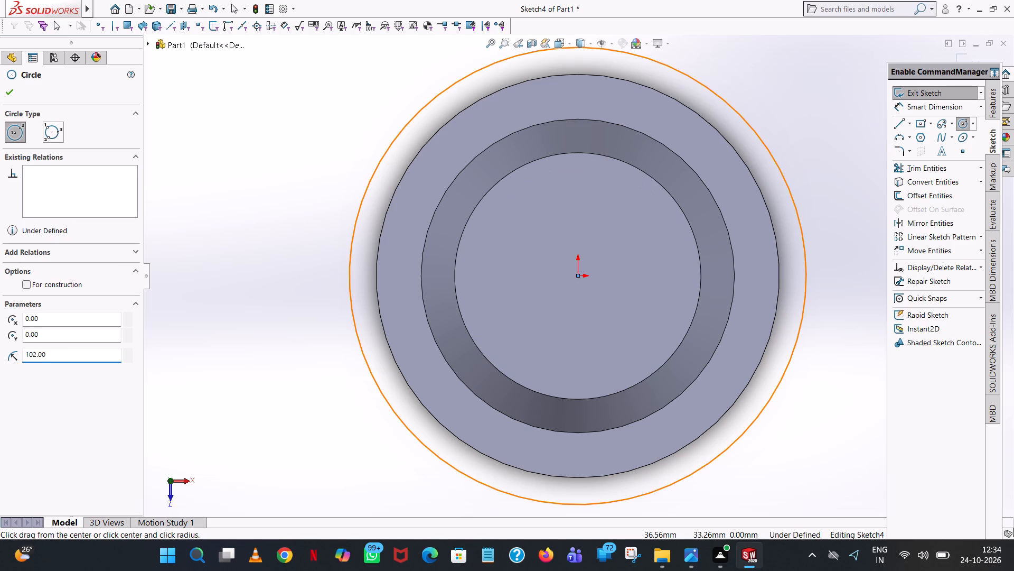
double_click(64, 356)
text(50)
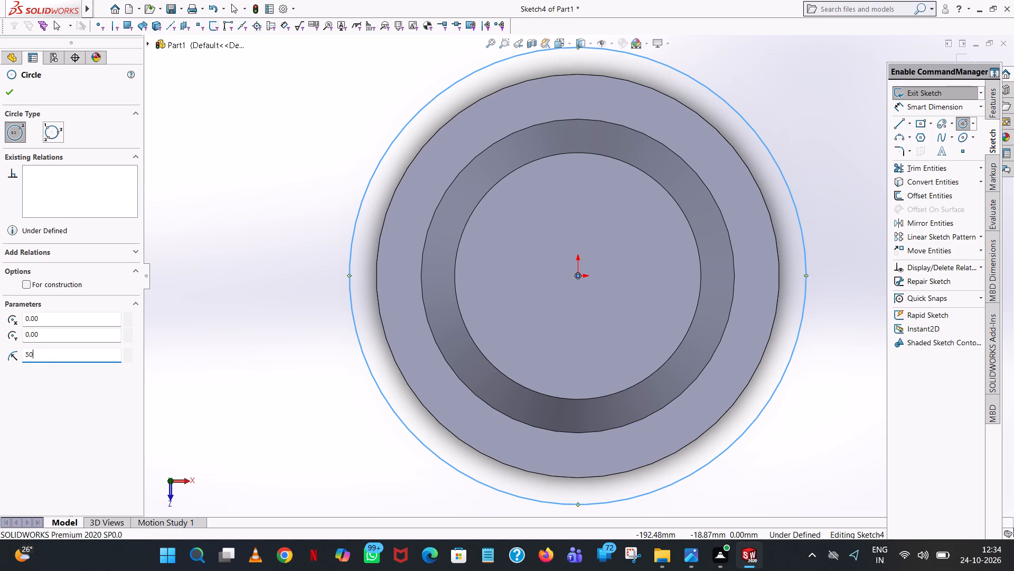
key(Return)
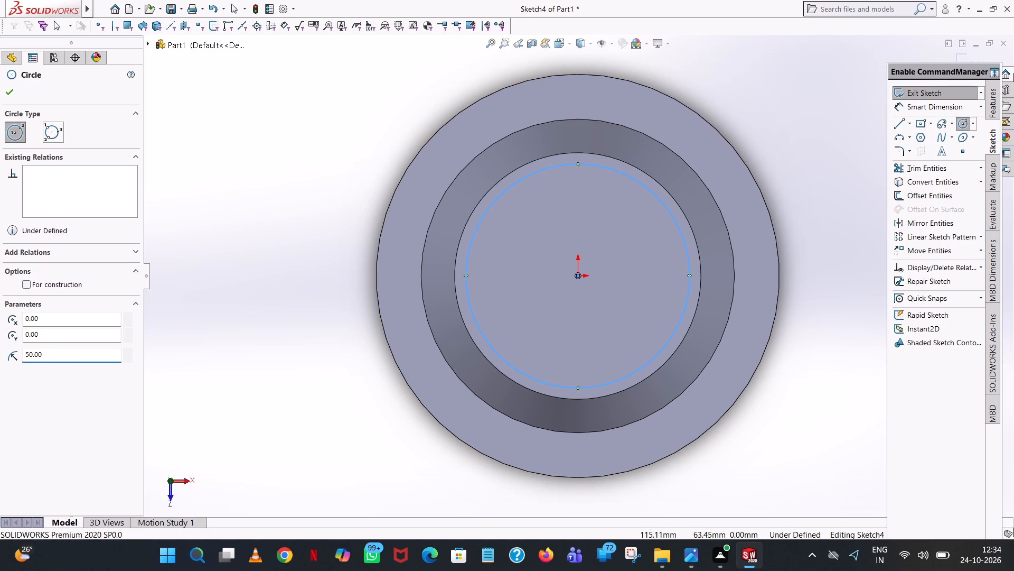
Sketch a larger circle centred on the origin, set its radius to 130/2 mm, and finish the Circle command.
scroll(611, 260, down, 2)
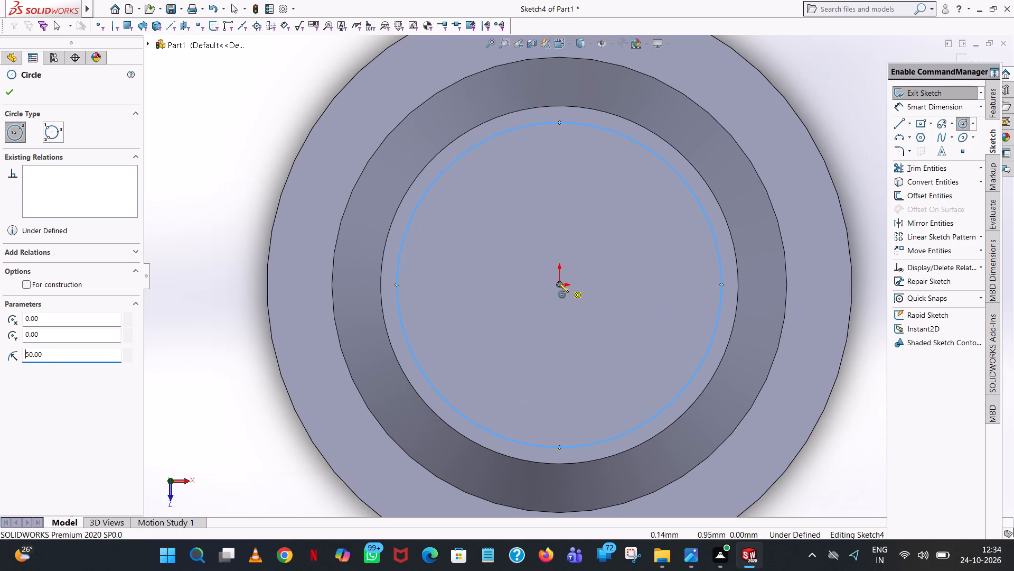
click(560, 283)
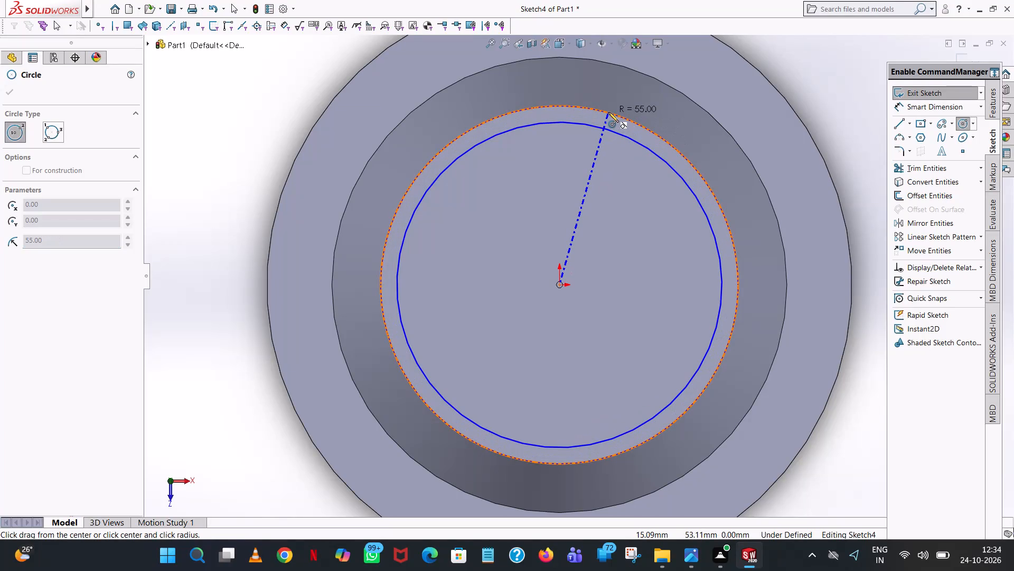
click(618, 97)
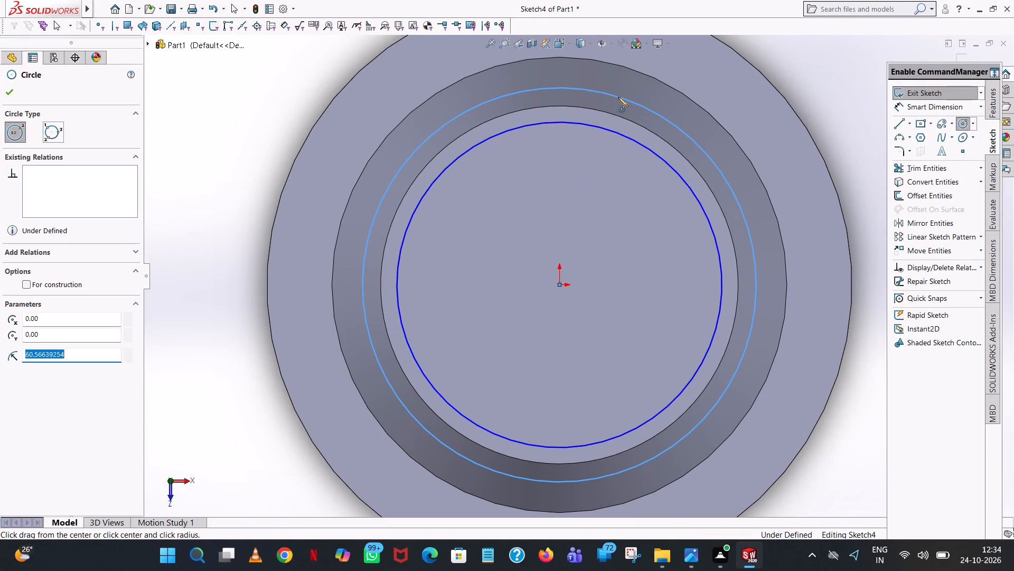
text(130/2)
key(Return)
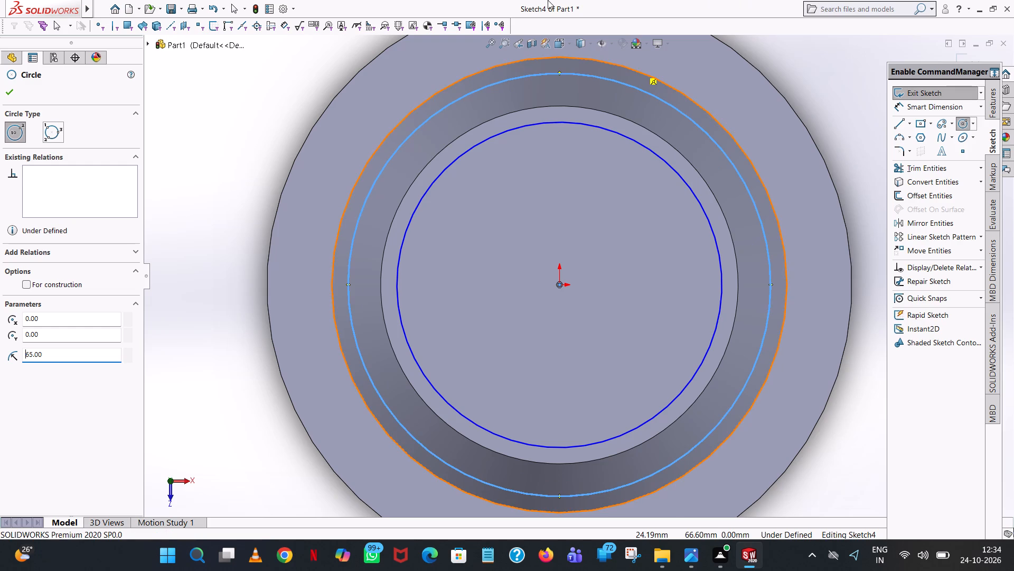
scroll(919, 67, up, 1)
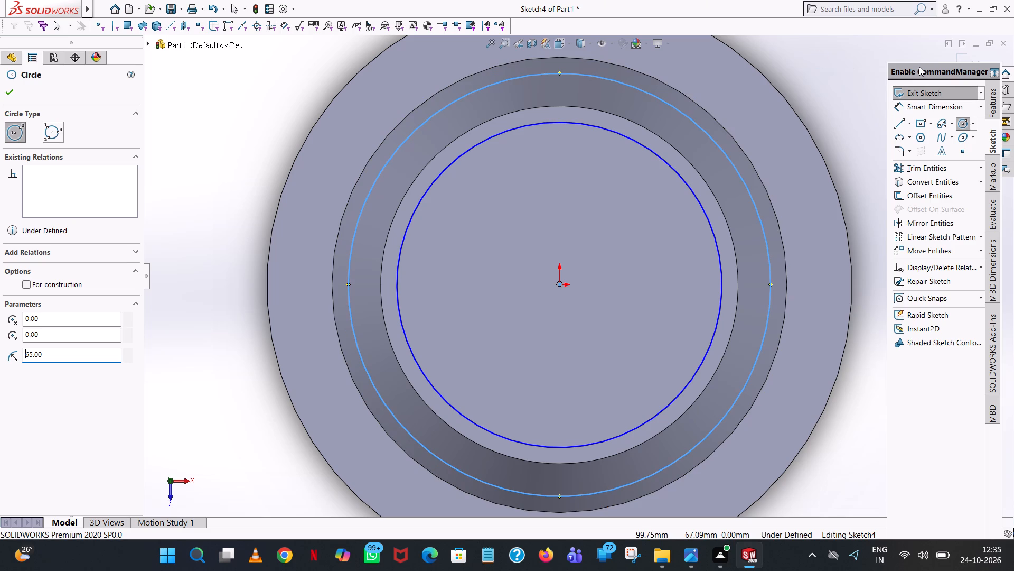
scroll(700, 155, up, 3)
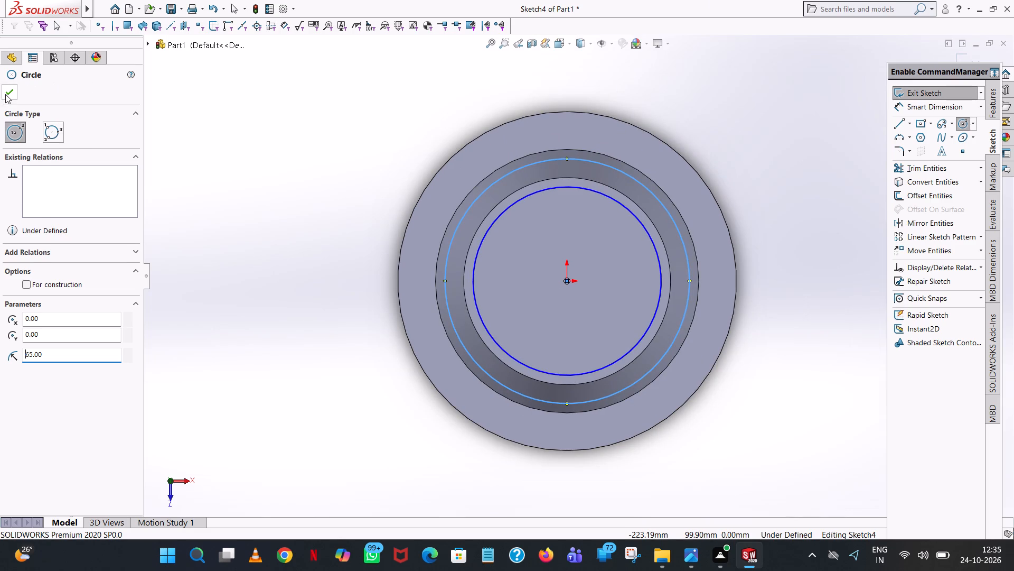
click(5, 94)
click(291, 110)
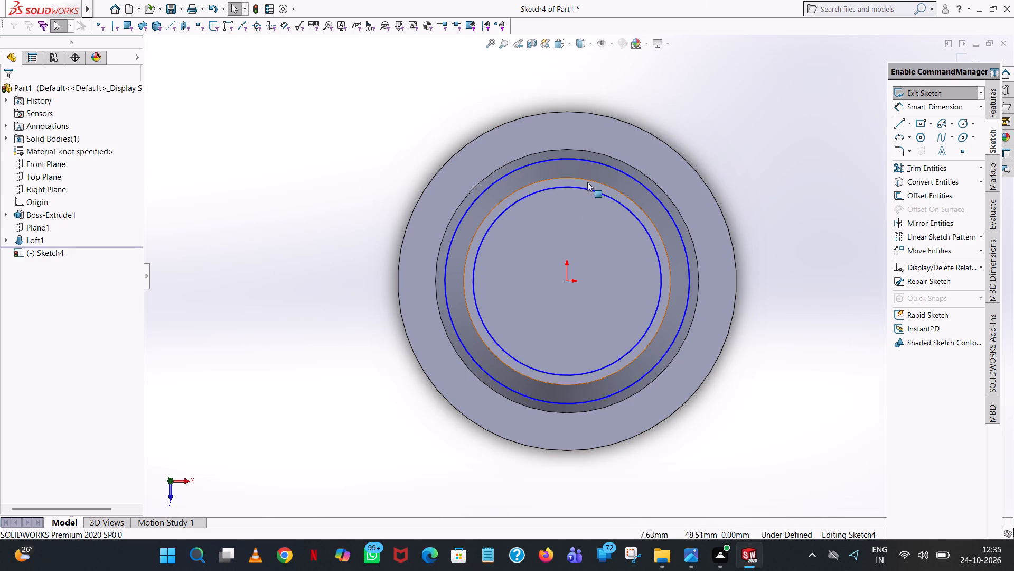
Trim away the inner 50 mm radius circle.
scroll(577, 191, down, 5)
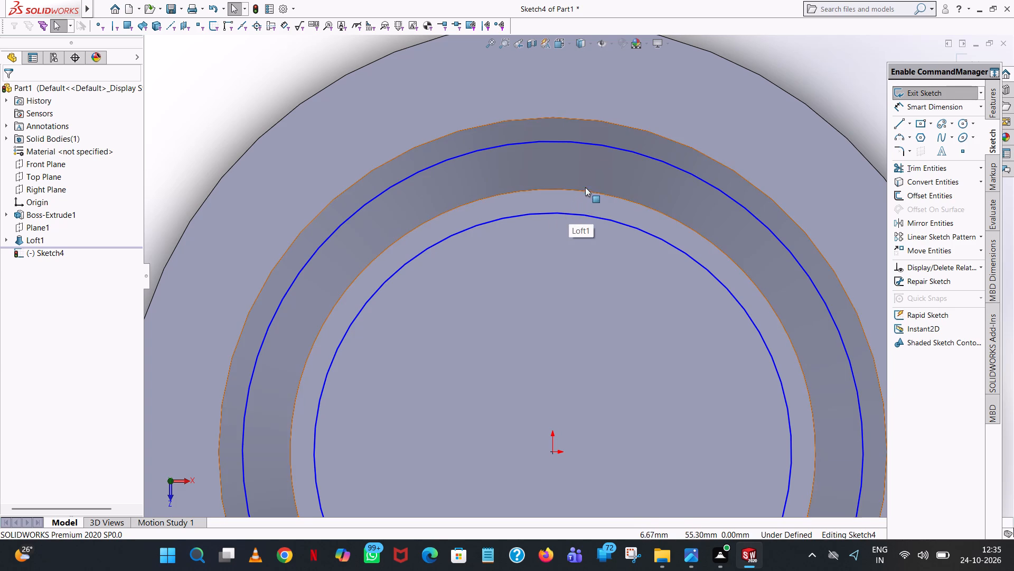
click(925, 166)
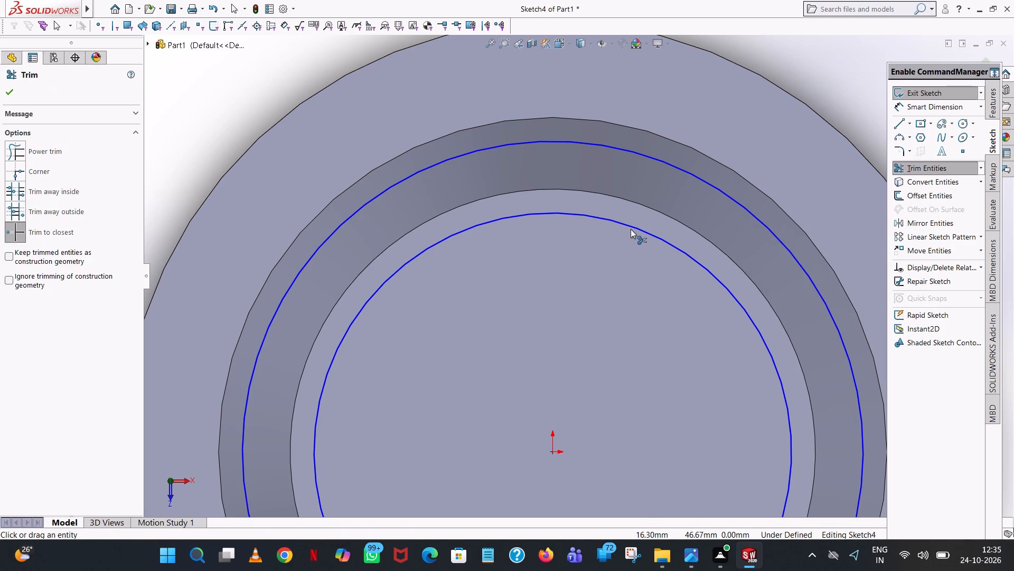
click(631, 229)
Sketch a circle centred on the upper quadrant point of the 65 mm radius circle and set its radius to 11 mm.
click(963, 125)
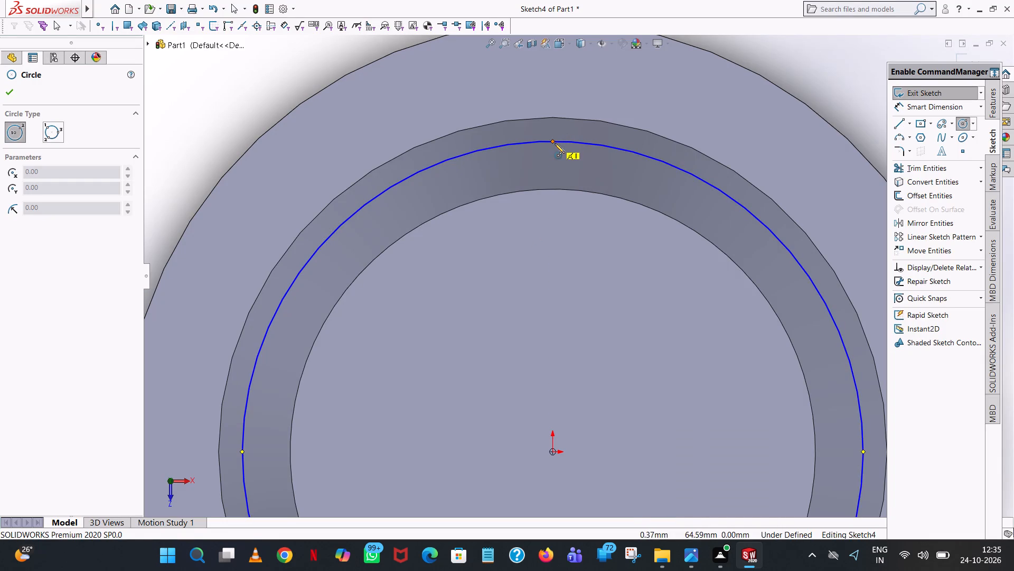
click(553, 141)
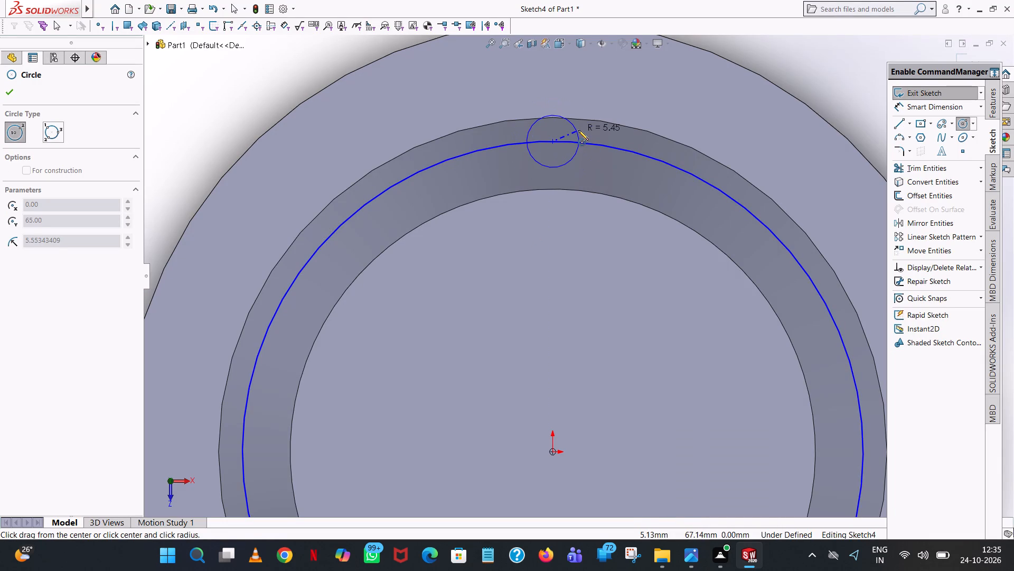
click(578, 130)
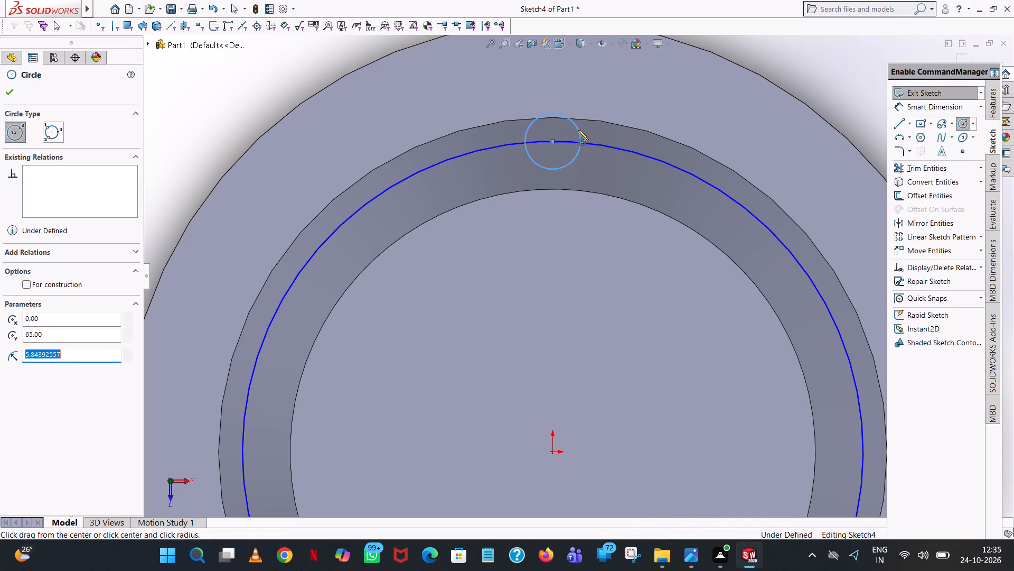
text(11)
key(Return)
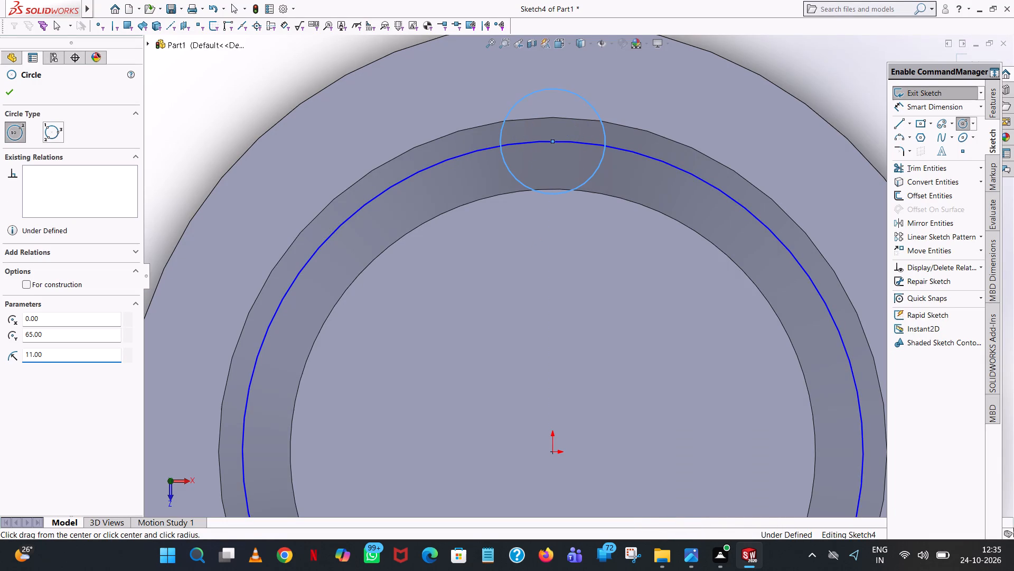
Sketch another circle centred on the right quadrant point of the 65 mm radius circle and set its radius to 11 mm.
scroll(578, 130, up, 4)
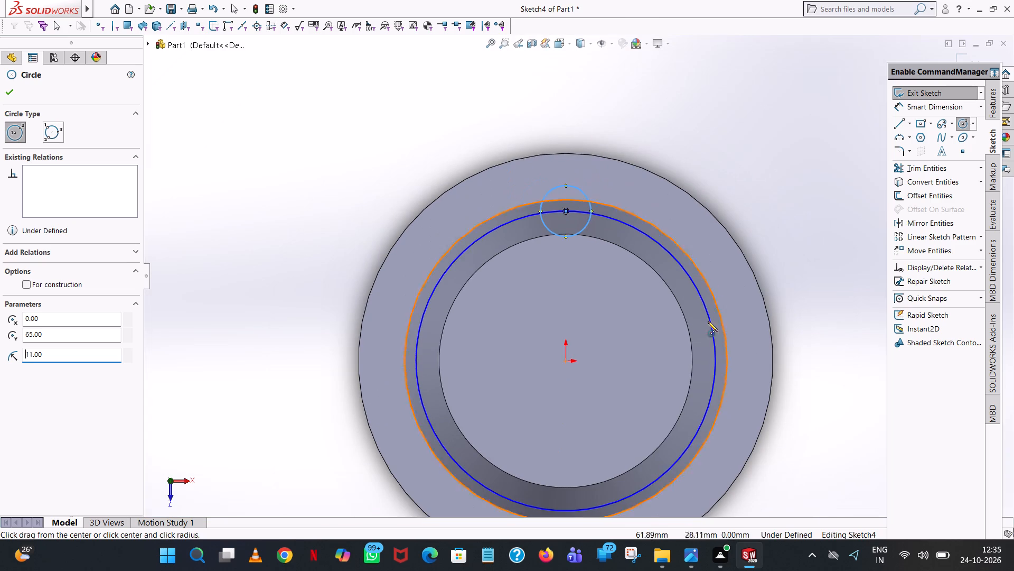
click(715, 361)
click(742, 358)
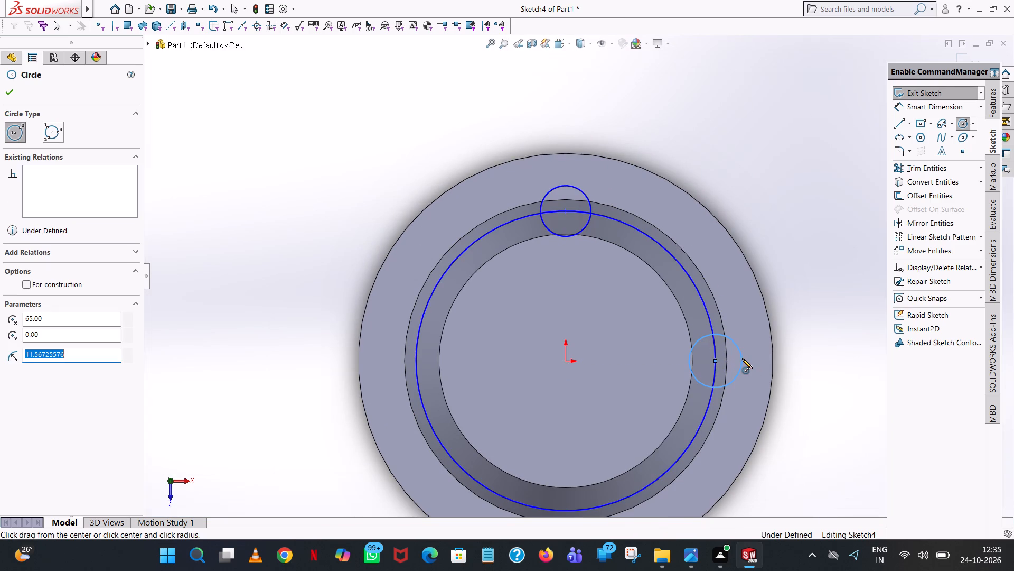
text(11)
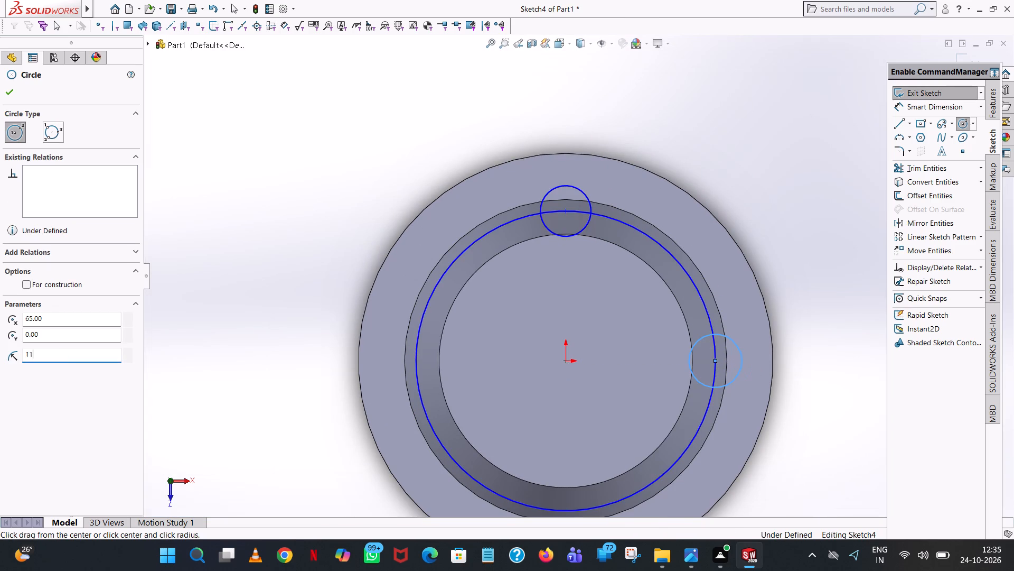
key(Return)
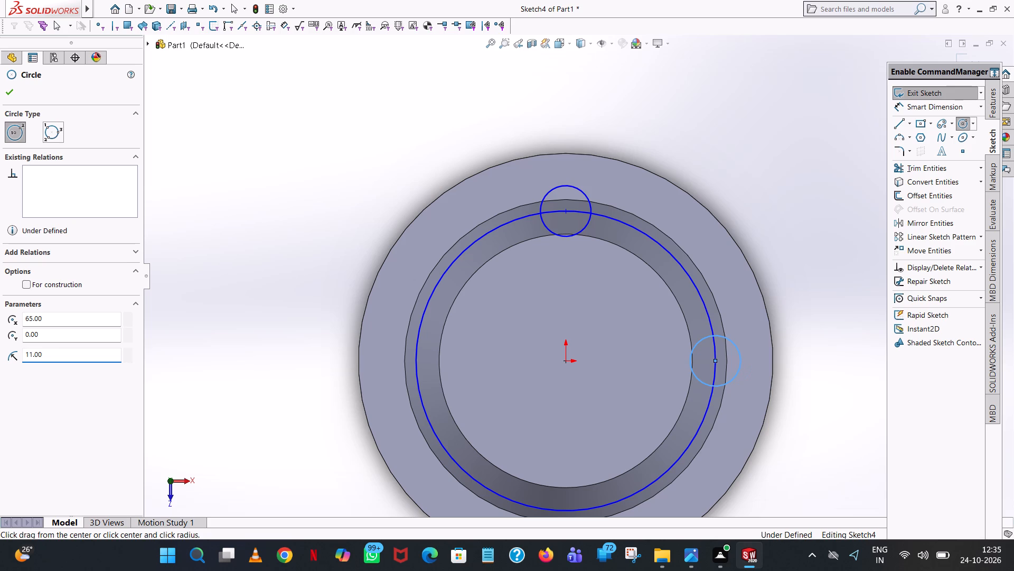
Sketch a circle centred on the lower quadrant point of the 65 mm radius circle and set its radius to 11 mm.
scroll(558, 508, up, 2)
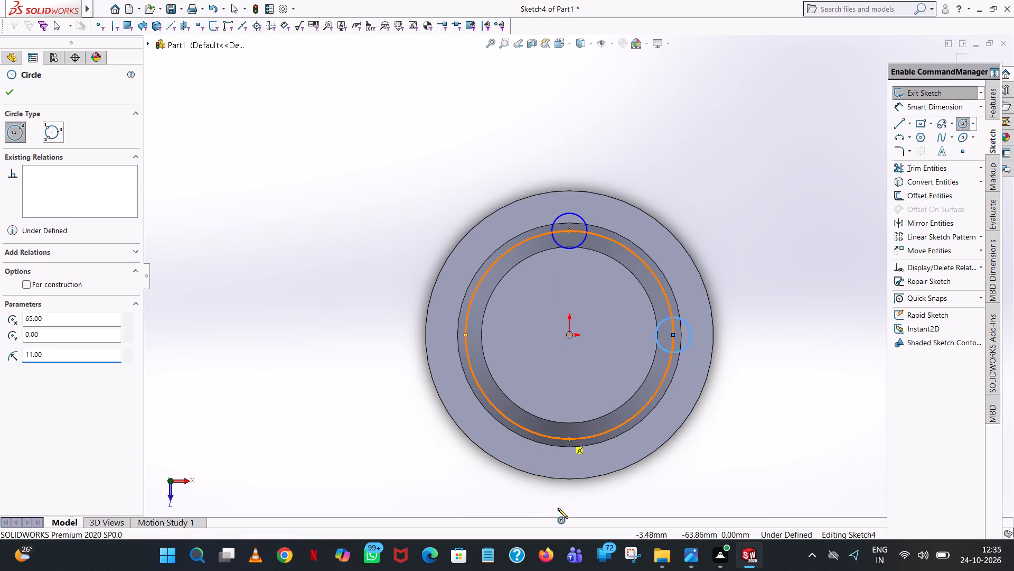
scroll(554, 492, down, 3)
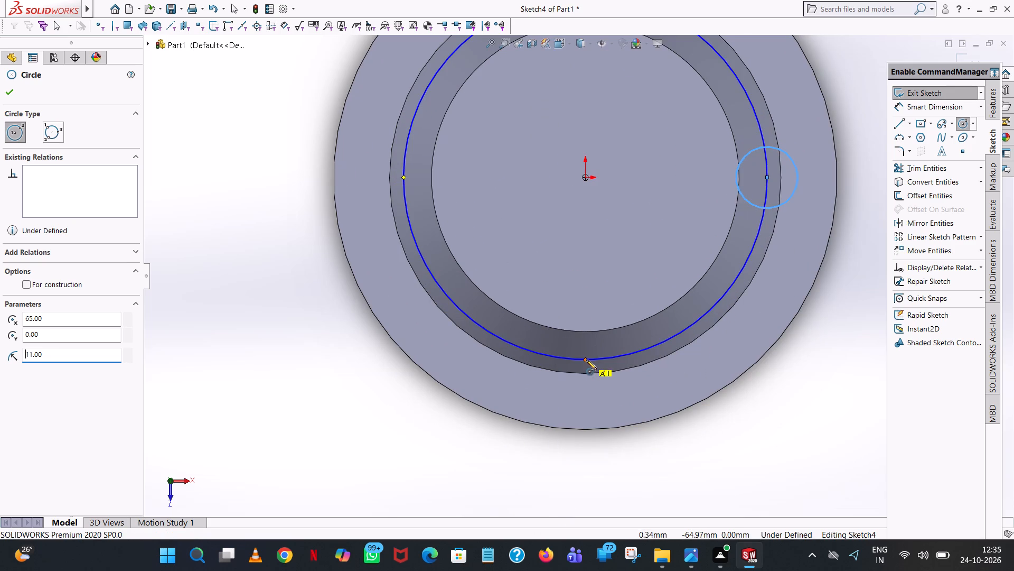
click(586, 360)
click(605, 346)
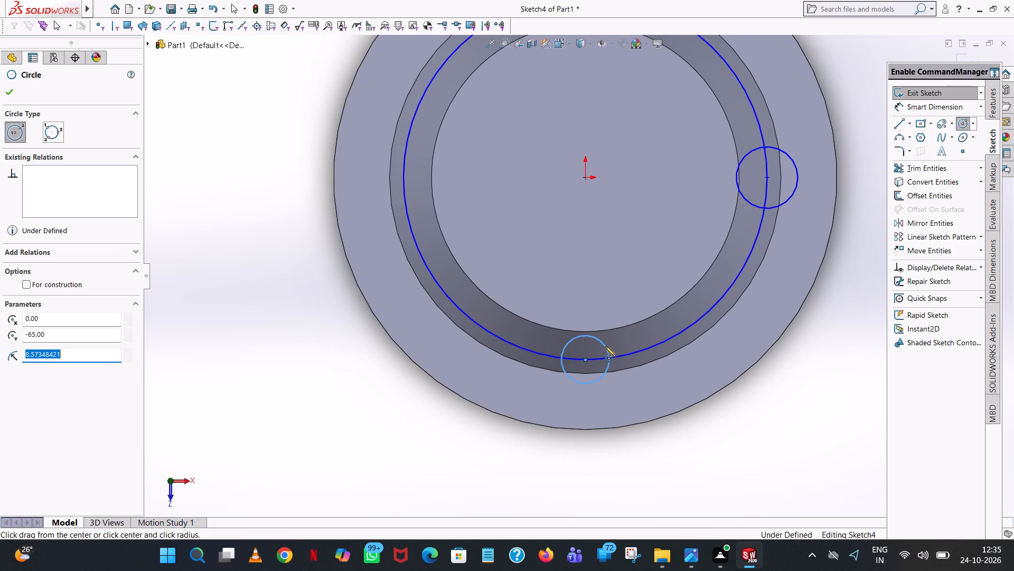
text(11)
key(Return)
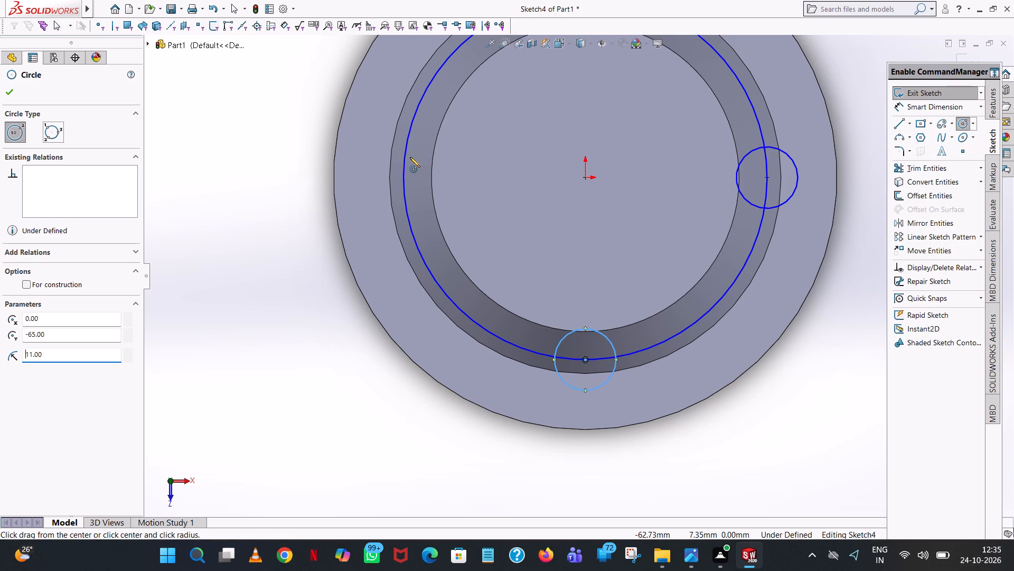
Sketch a circle centred on the left quadrant point of the 65 mm radius circle, set its radius to 11 mm, and finish the Circle command.
scroll(410, 157, up, 1)
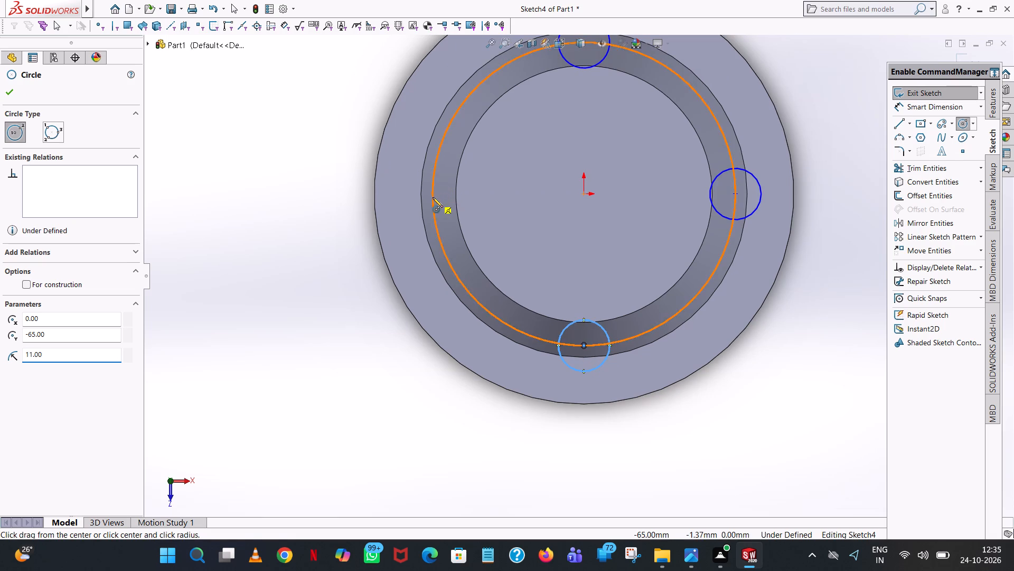
click(432, 193)
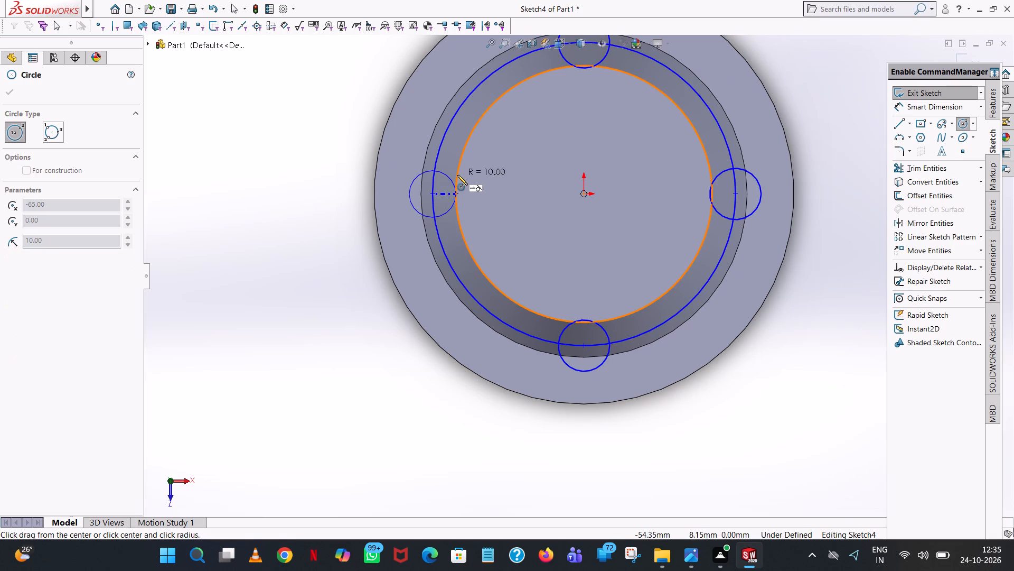
click(468, 174)
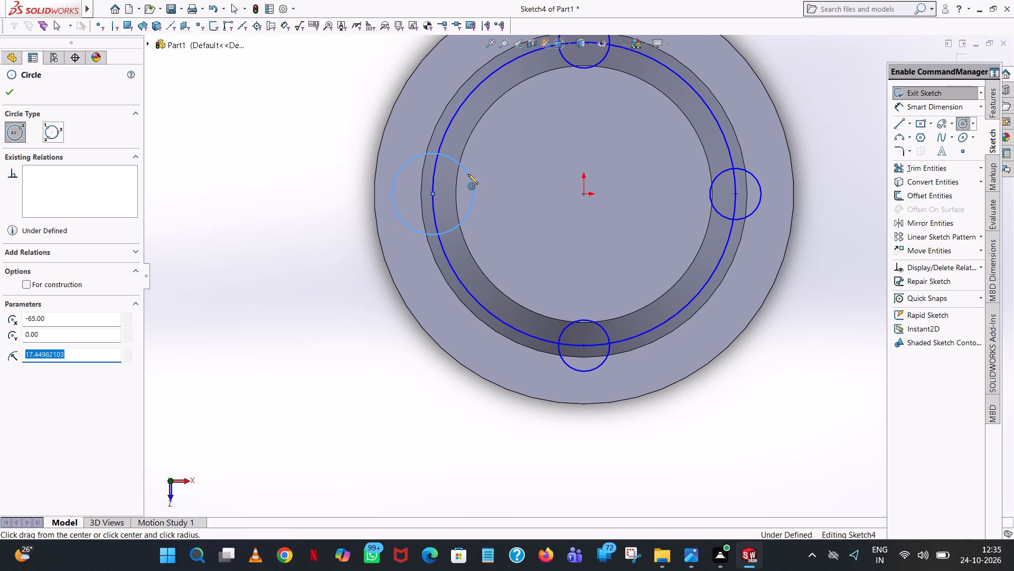
text(11)
key(Return)
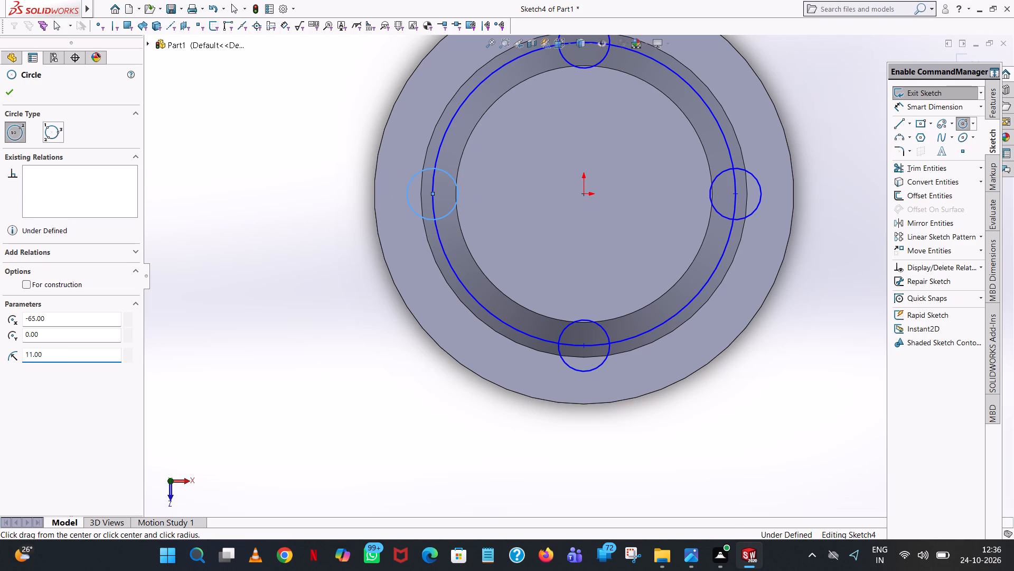
click(15, 89)
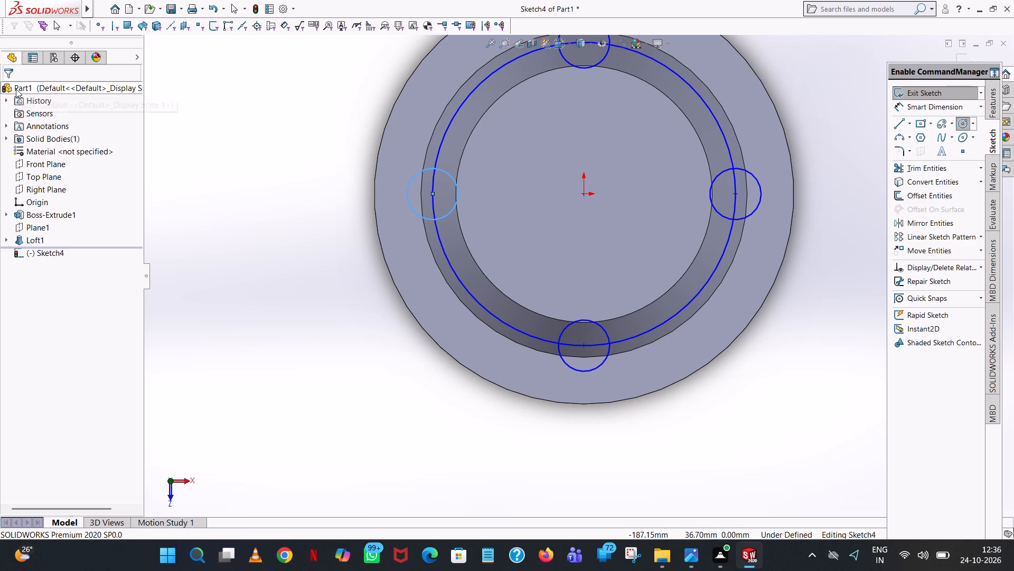
click(298, 126)
Trim the inner arcs at all four small circles so the large circle and outward lobes form one continuous outline.
scroll(630, 116, up, 2)
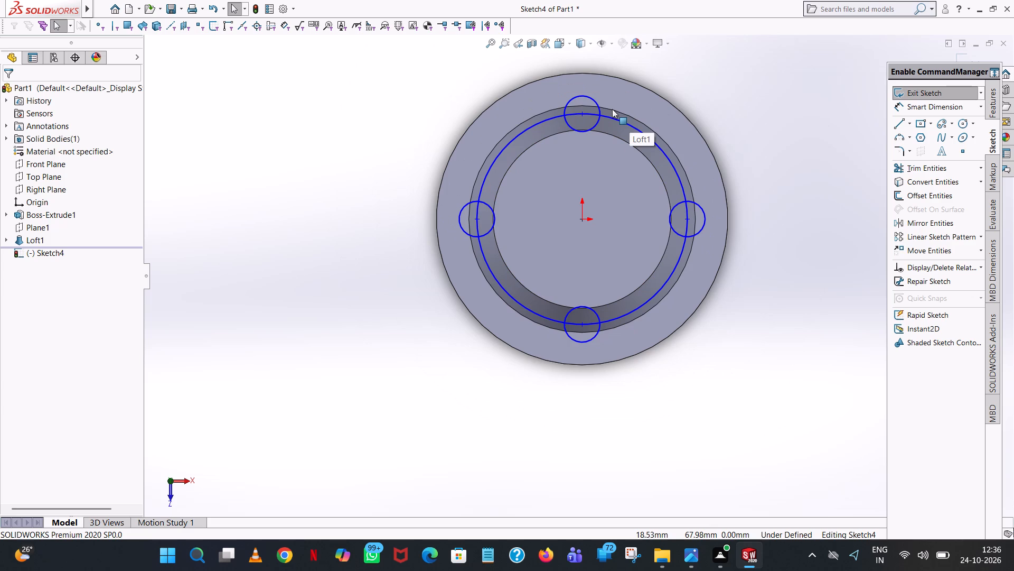
click(917, 165)
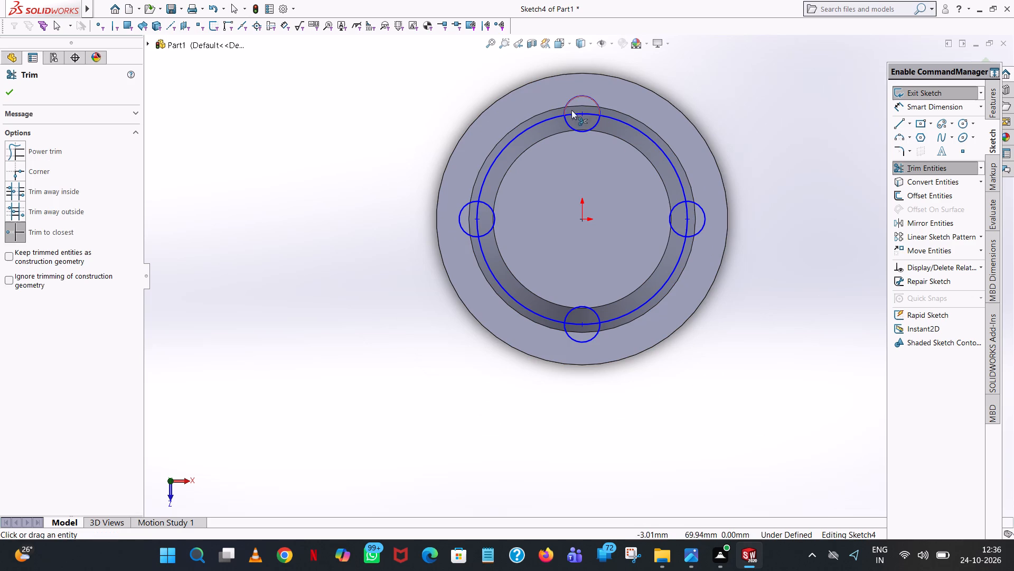
click(570, 127)
click(577, 115)
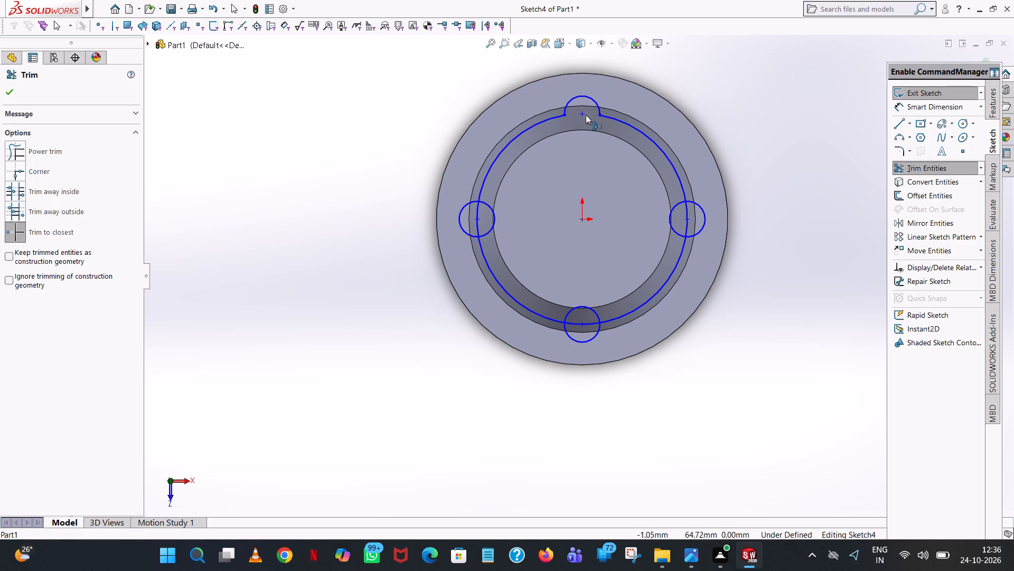
click(671, 213)
click(686, 214)
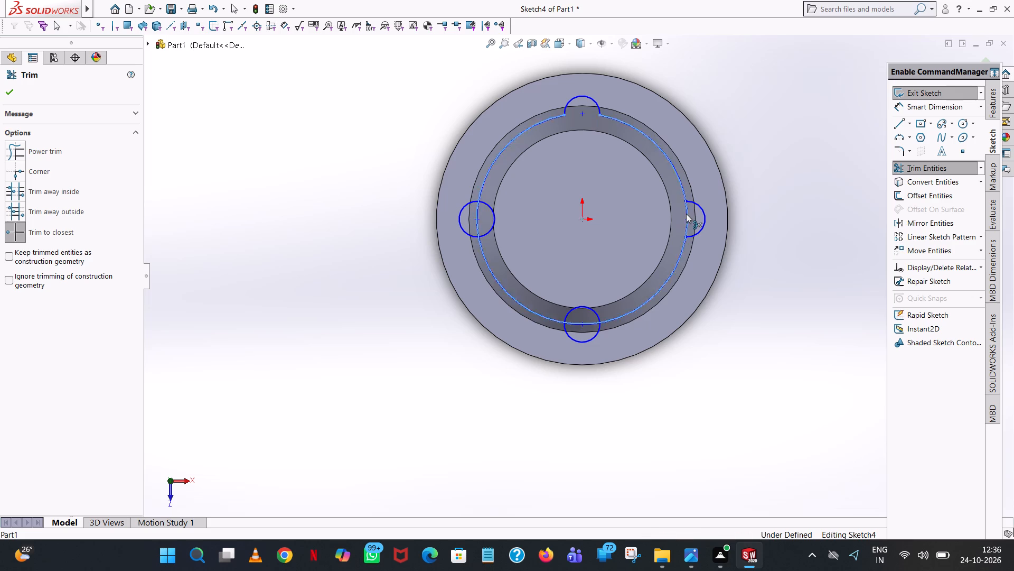
click(577, 306)
click(575, 327)
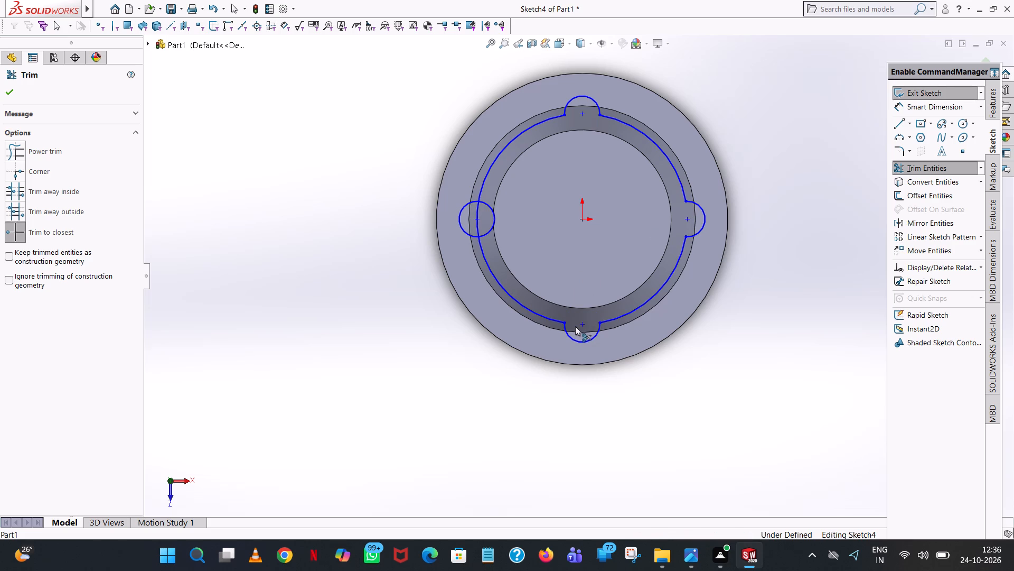
click(495, 220)
click(477, 211)
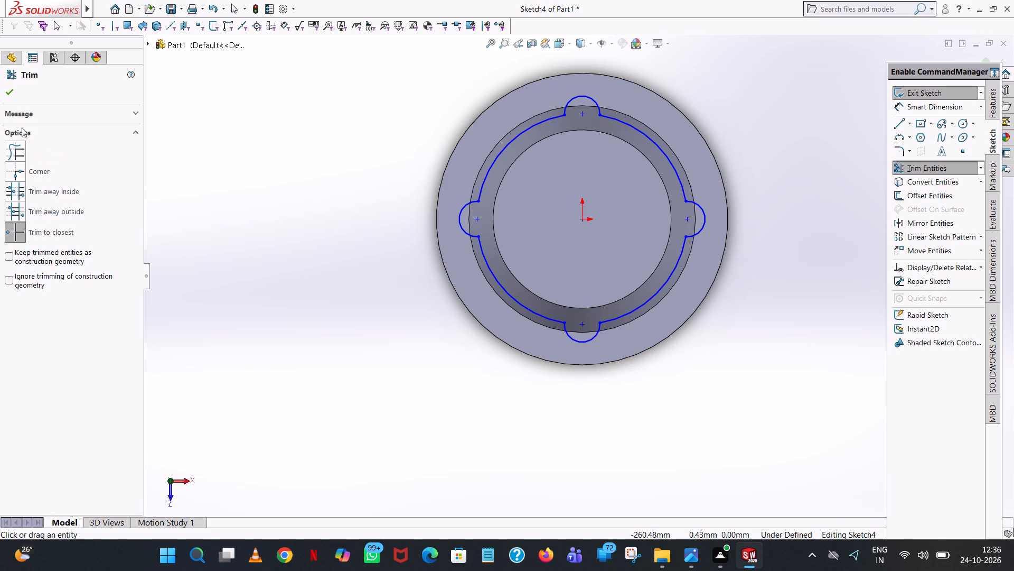
click(11, 97)
Add a radius dimension to the lower-left arc of the large circle.
click(923, 106)
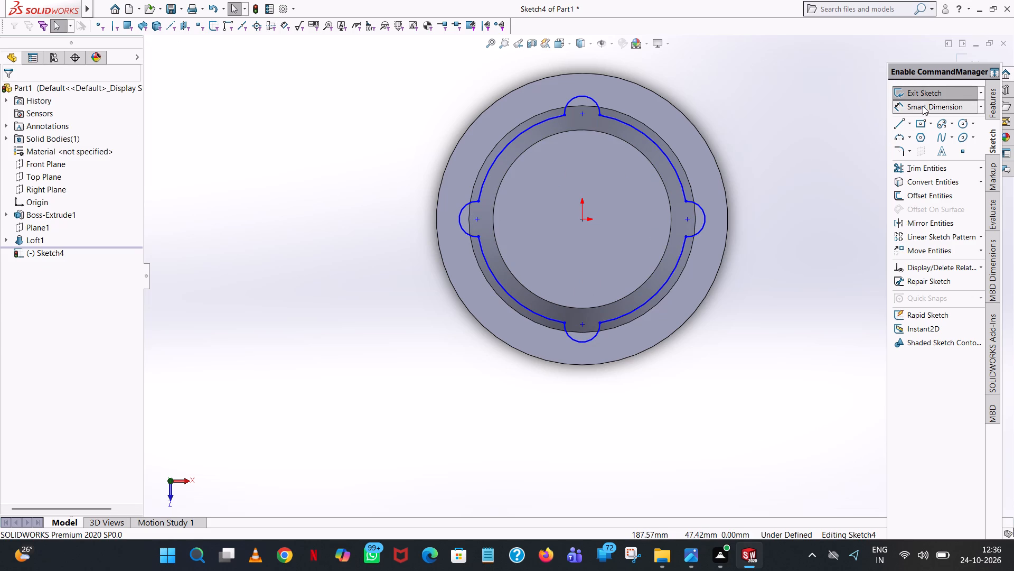
click(491, 276)
click(327, 366)
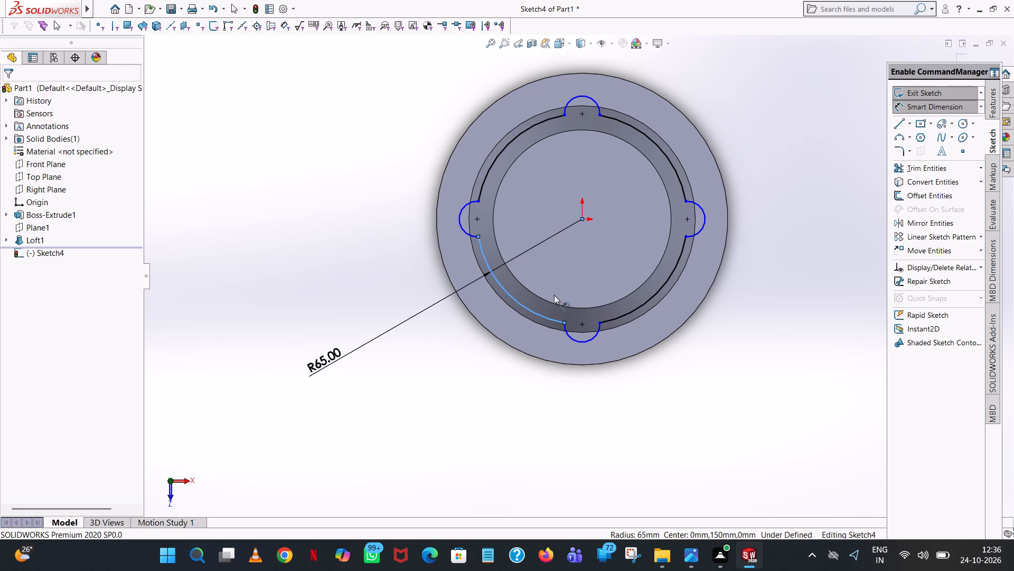
click(282, 349)
click(381, 156)
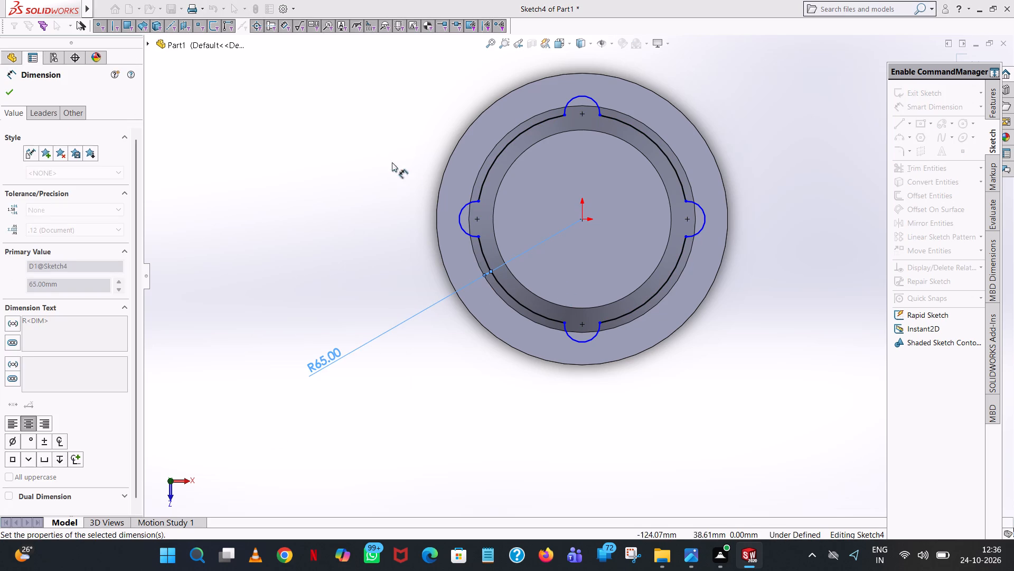
Add radius dimensions to the left and lower lobe arcs.
click(457, 223)
click(274, 214)
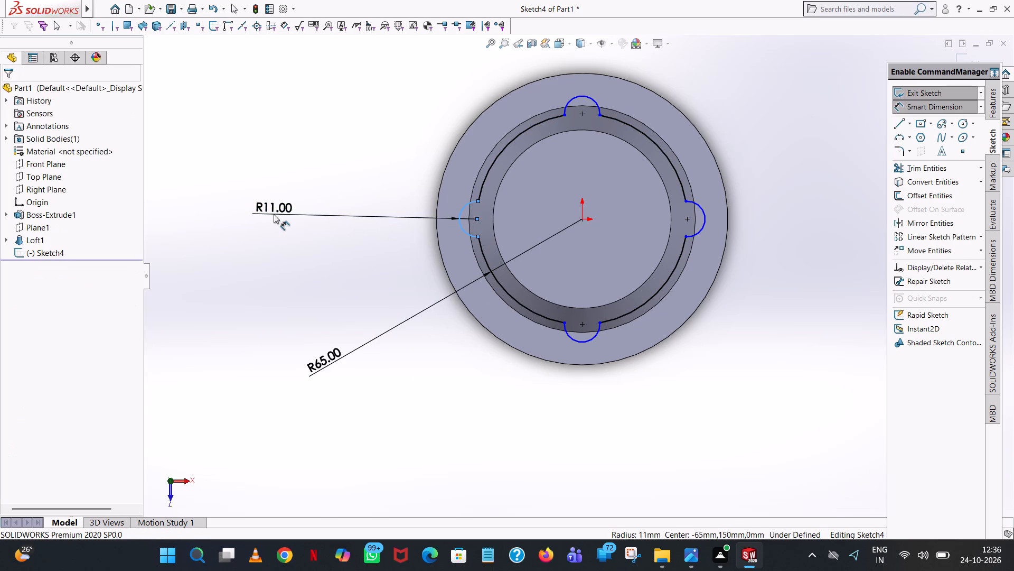
click(227, 194)
click(336, 121)
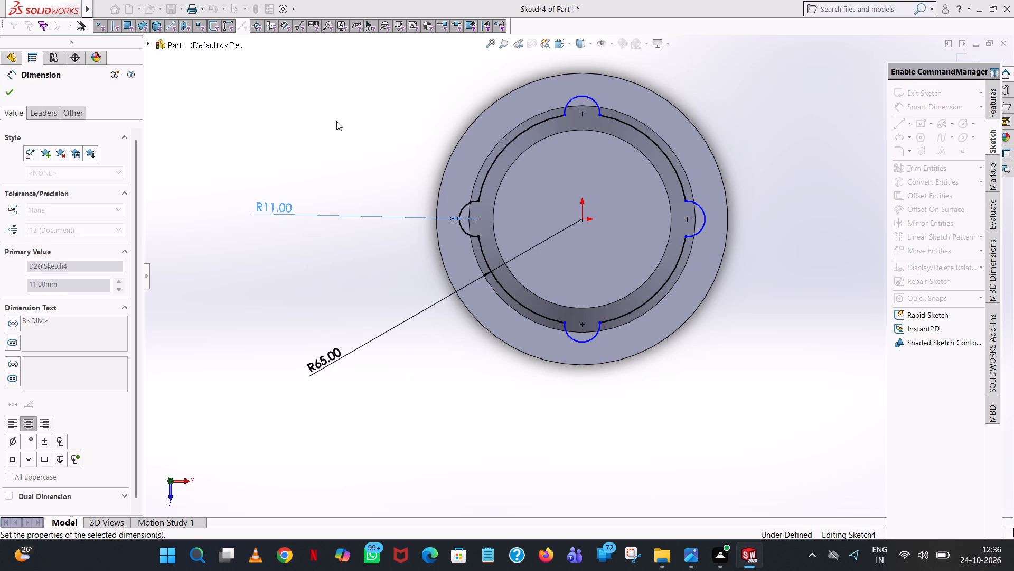
click(583, 339)
click(474, 425)
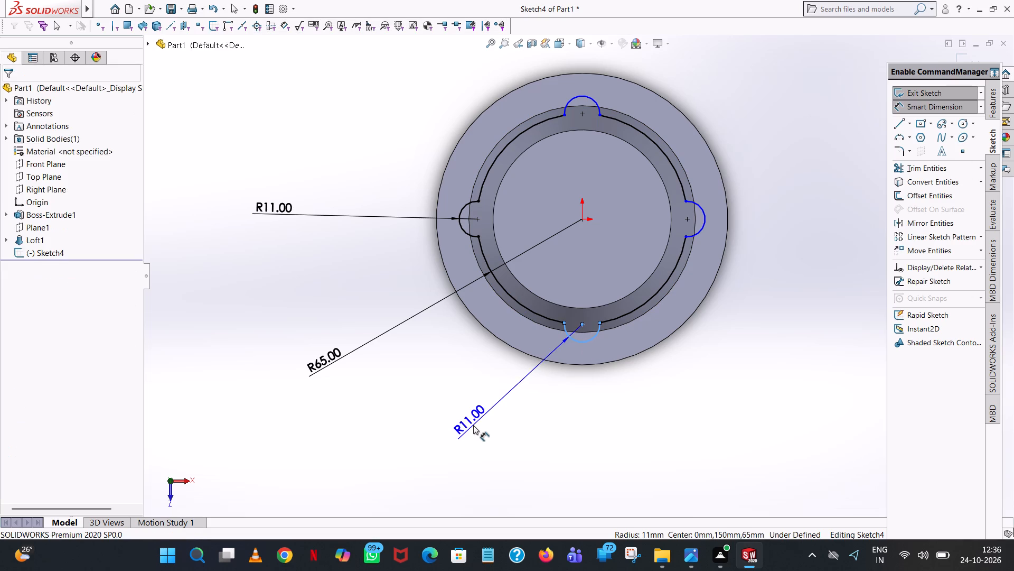
click(435, 409)
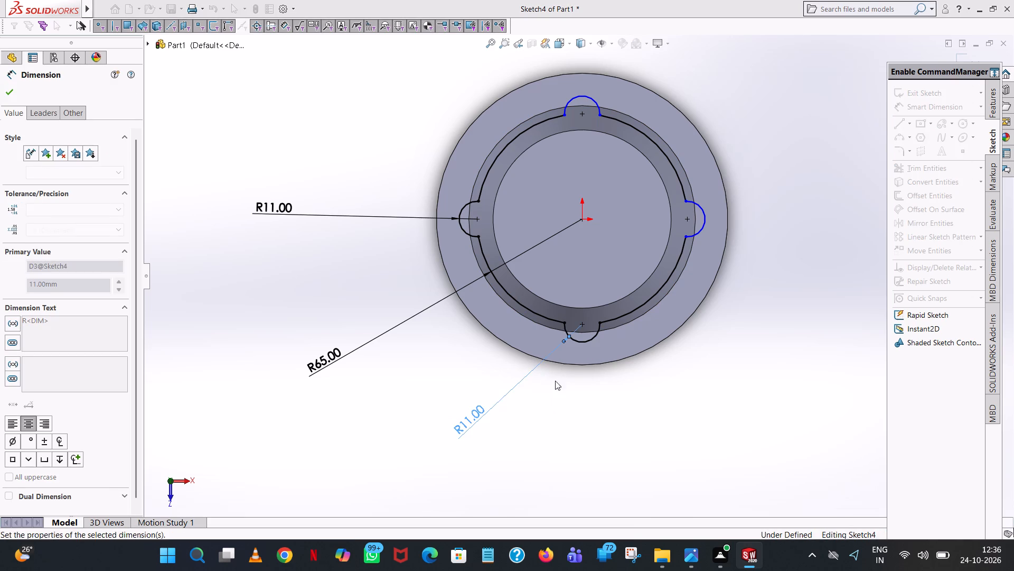
click(768, 315)
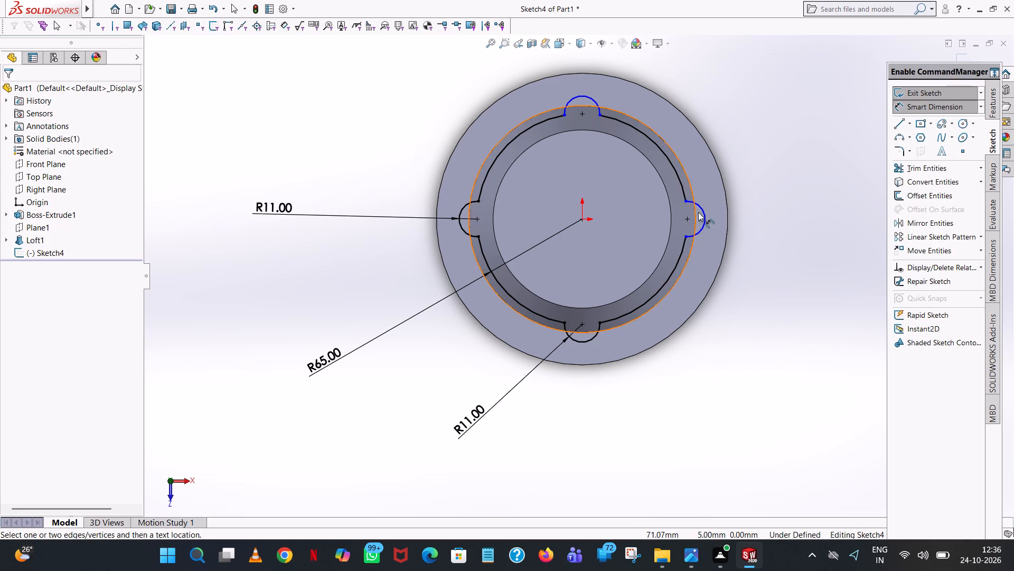
Add radius dimensions to the right and upper lobe arcs.
click(705, 214)
click(778, 197)
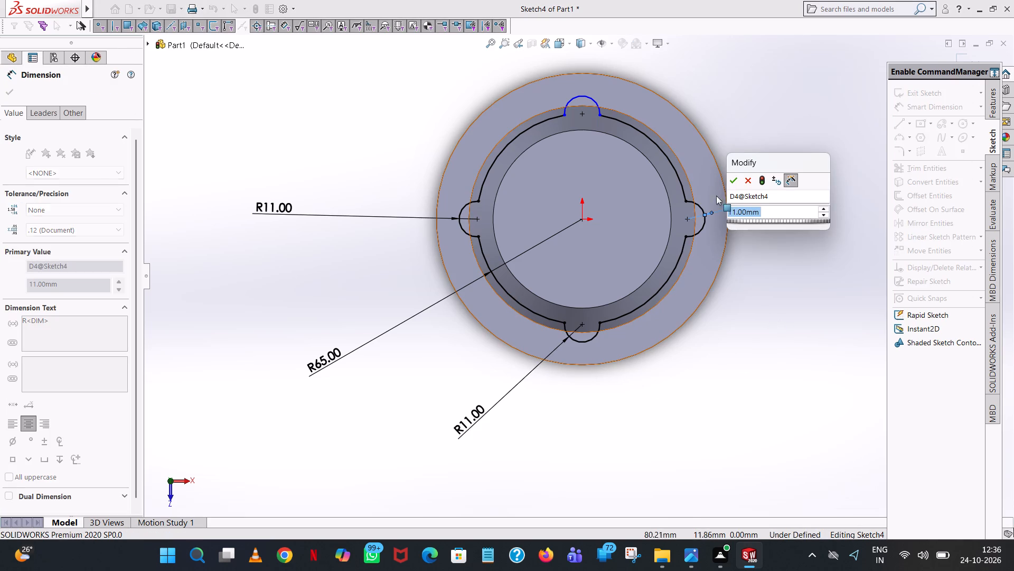
click(731, 181)
click(741, 133)
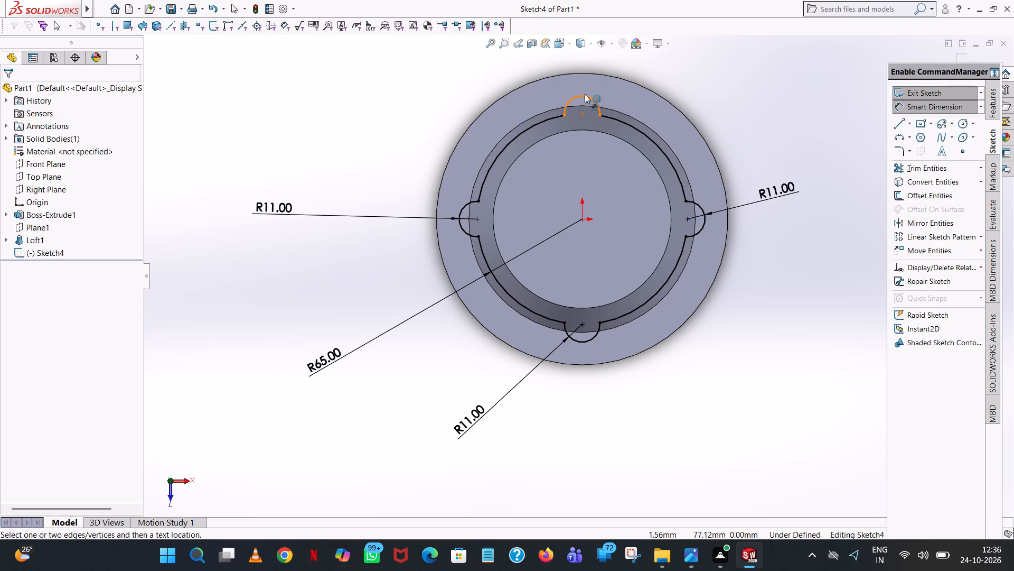
click(585, 95)
click(698, 59)
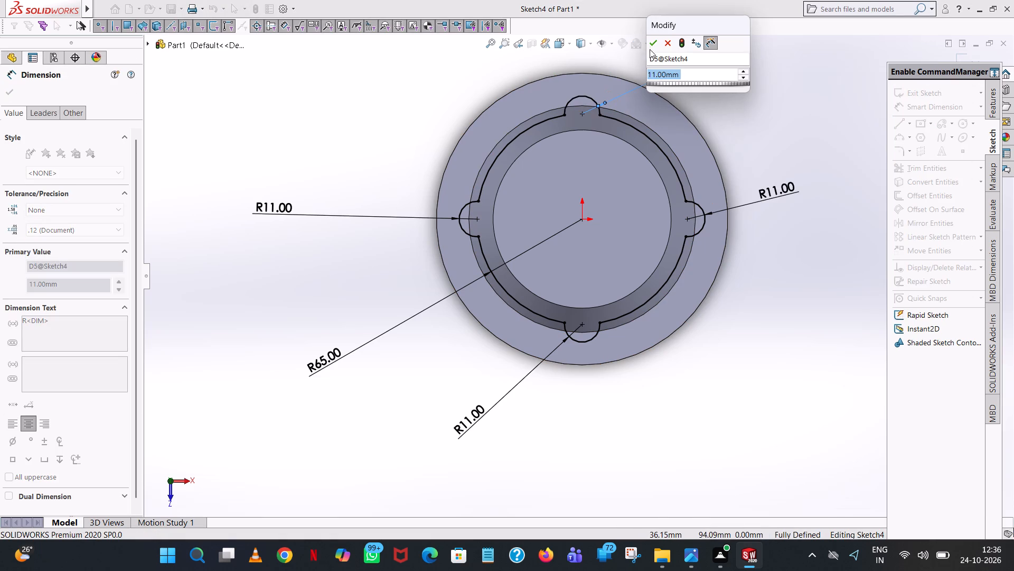
click(651, 44)
Extrude the lobed profile 20 mm downward from the sketch plane toward the base, merged with the tapered boss.
scroll(654, 361, up, 1)
middle_drag(654, 361, 658, 131)
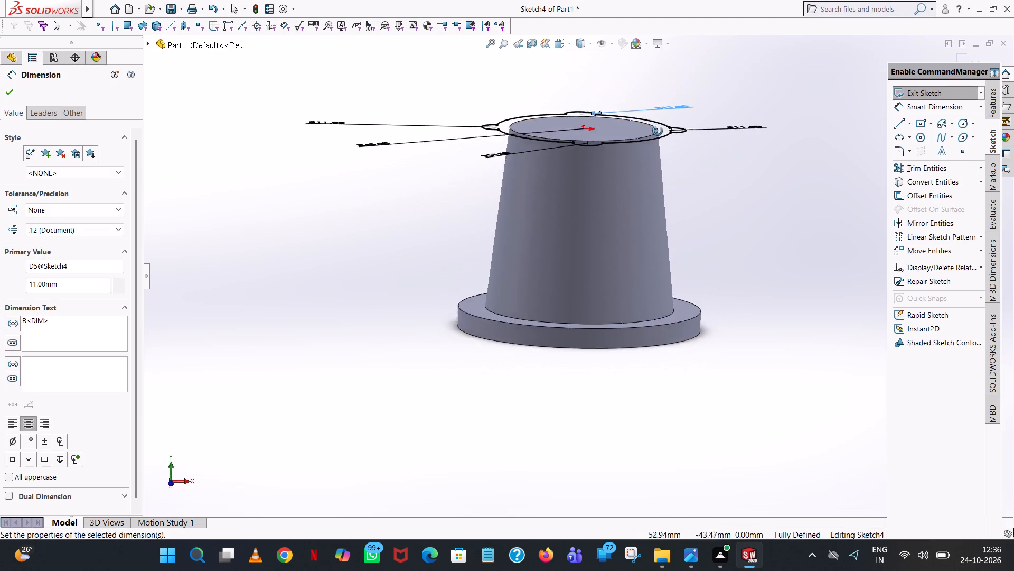
middle_drag(658, 131, 649, 272)
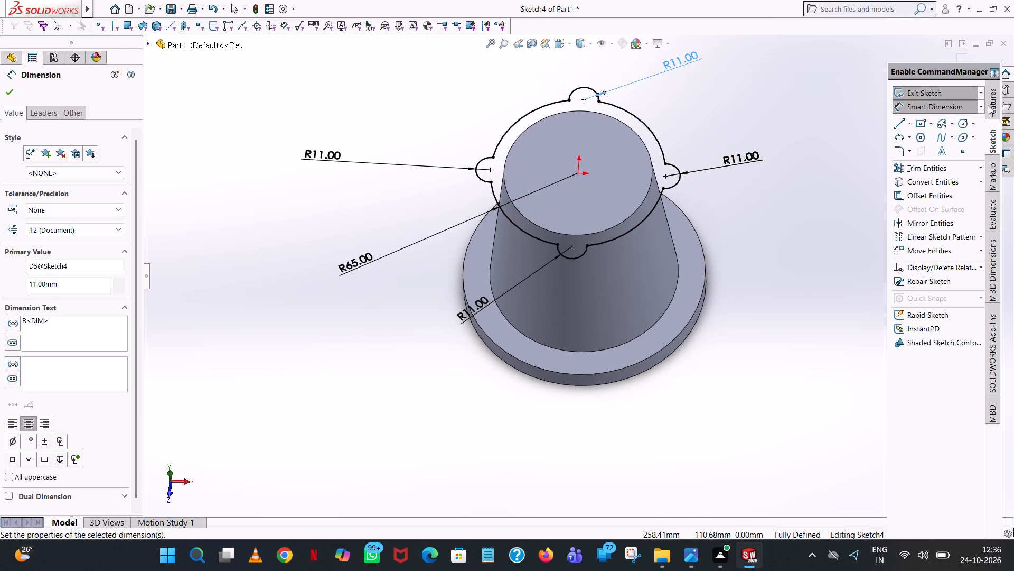
click(993, 97)
click(973, 89)
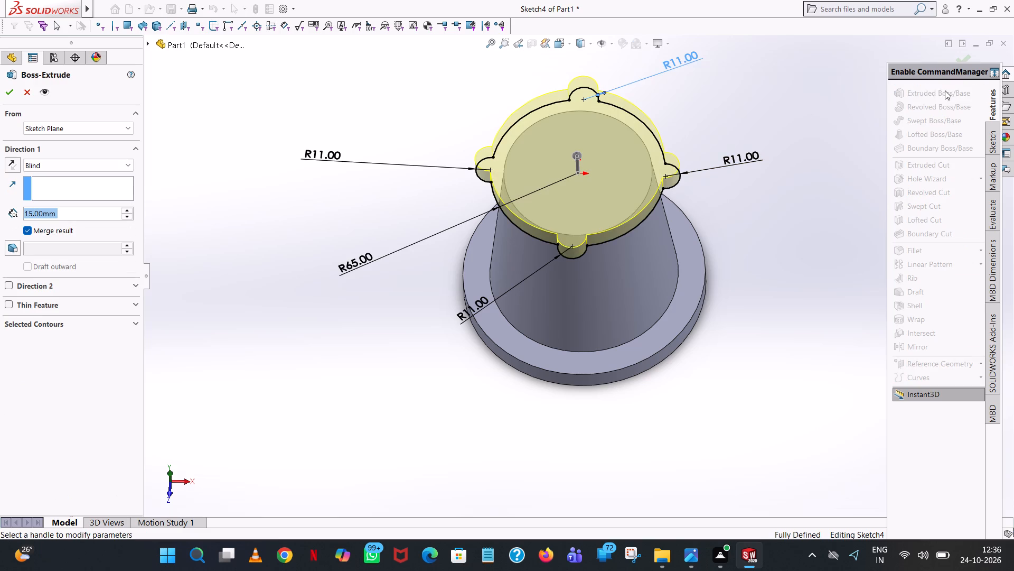
scroll(794, 254, up, 1)
middle_drag(794, 254, 793, 123)
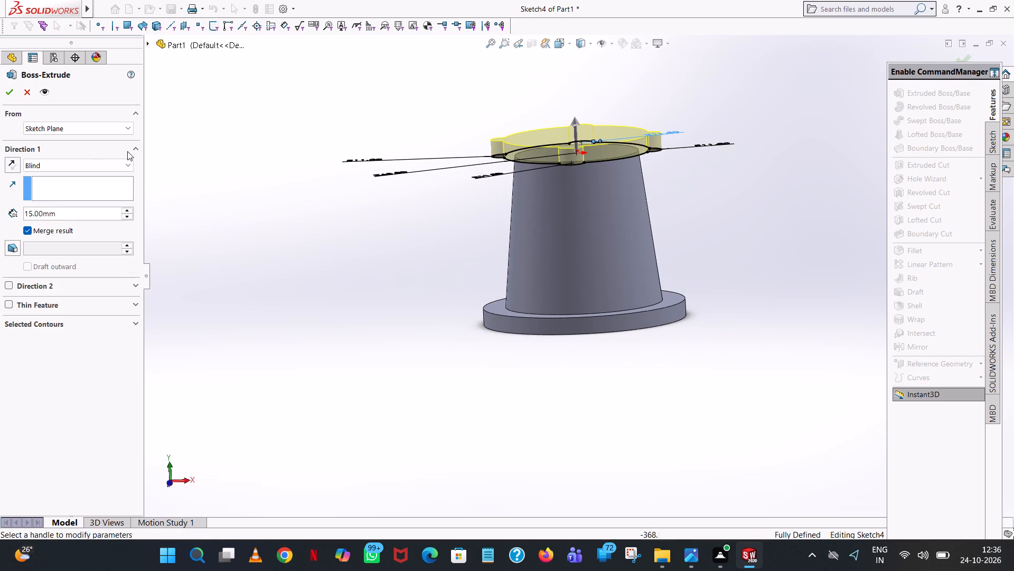
click(13, 160)
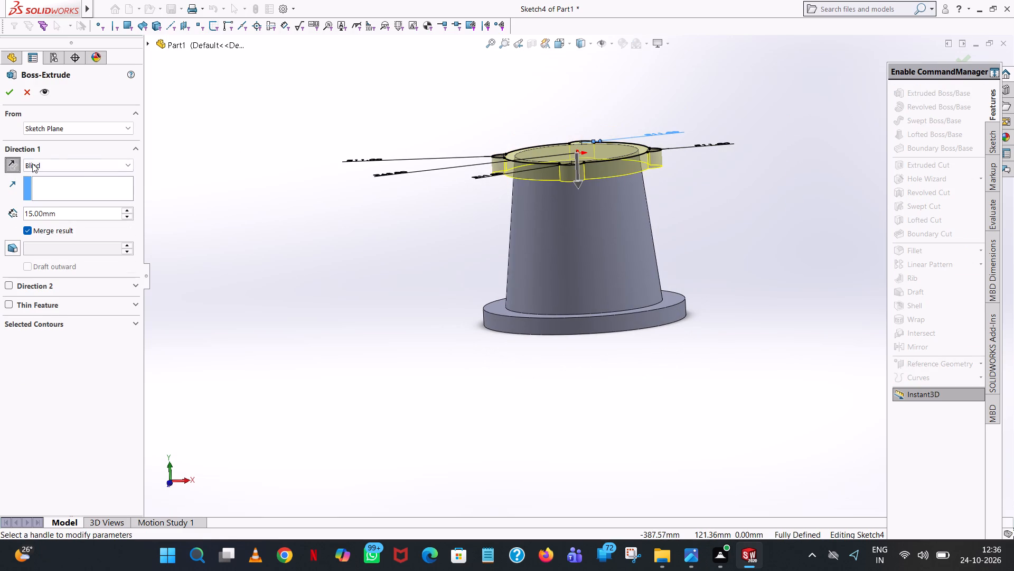
double_click(68, 213)
text(20)
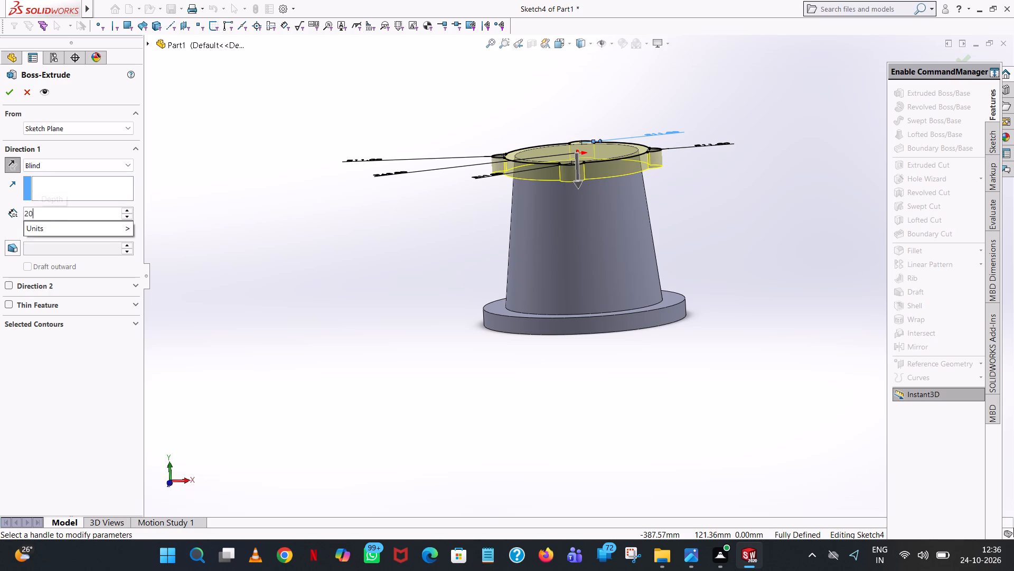
key(Return)
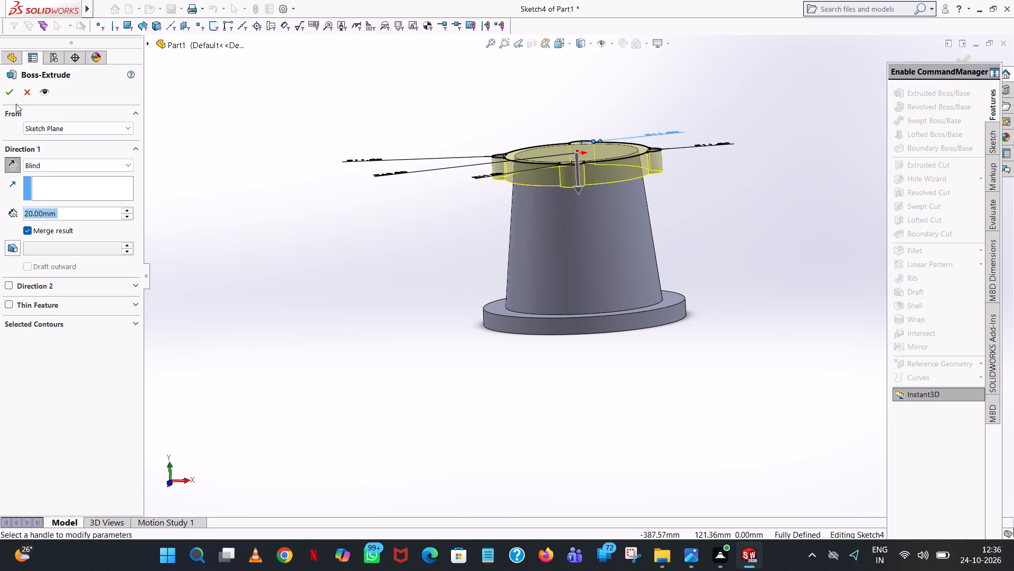
click(13, 93)
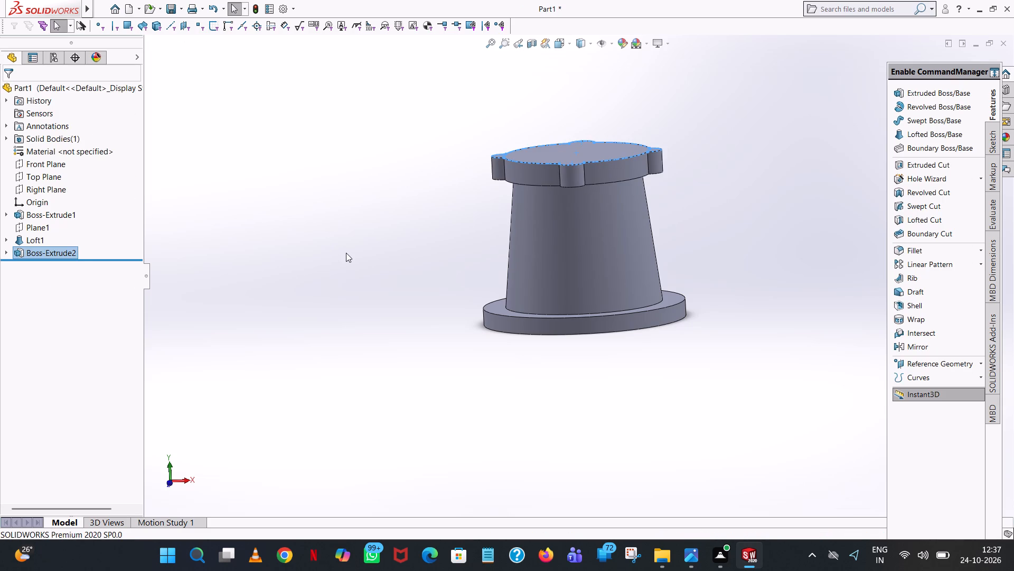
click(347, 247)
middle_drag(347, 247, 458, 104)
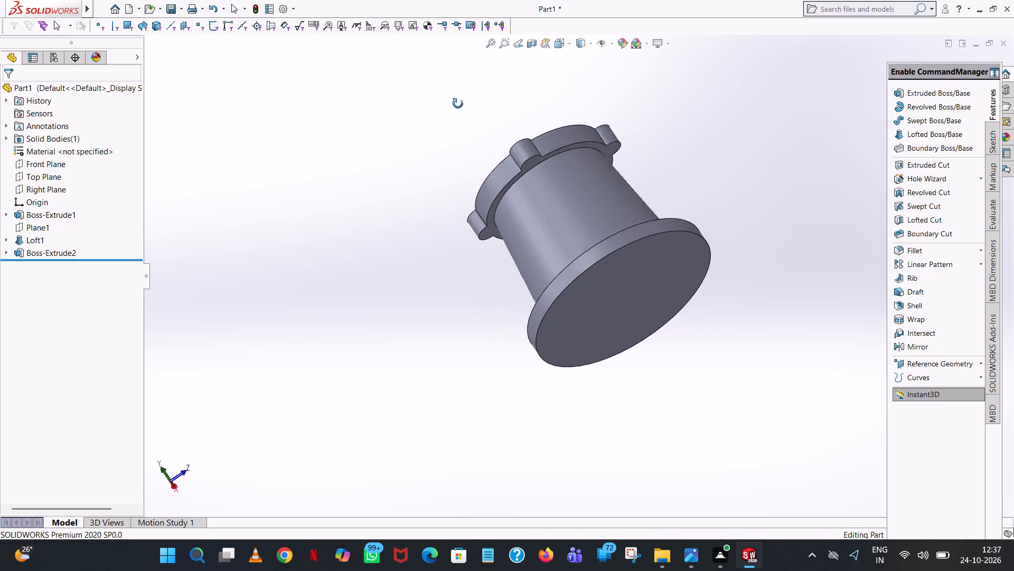
Inspect the top flange with its four lobes, the tapered boss and the base disc from several angles.
middle_drag(458, 104, 598, 285)
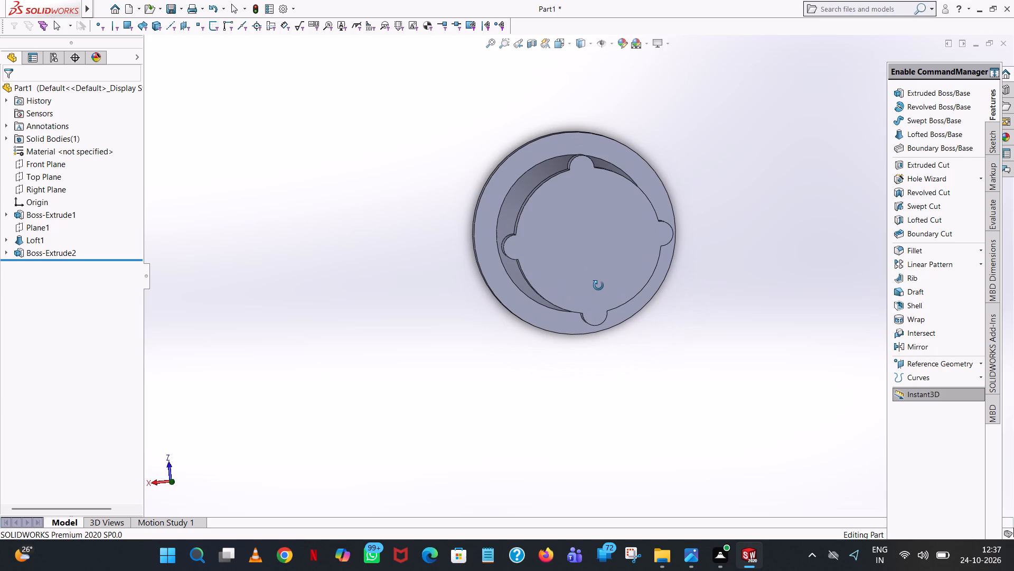
middle_drag(598, 285, 598, 279)
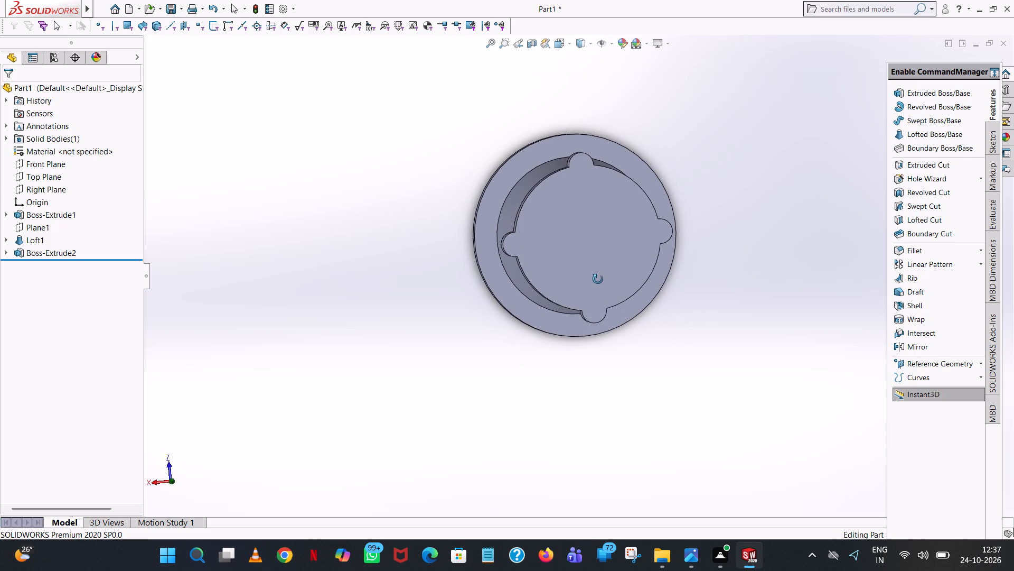
middle_drag(598, 279, 593, 265)
scroll(596, 273, up, 1)
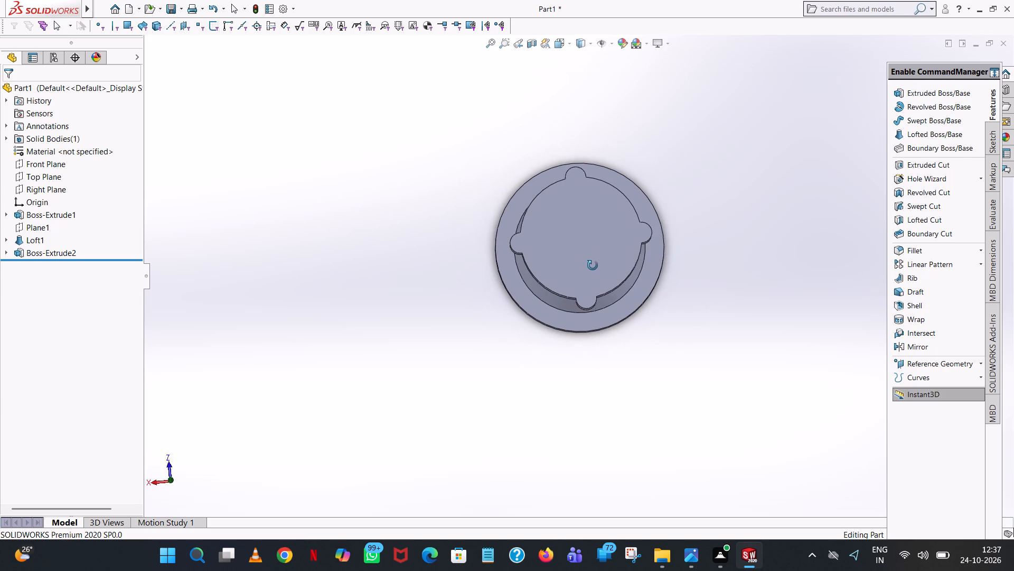
middle_drag(593, 265, 589, 251)
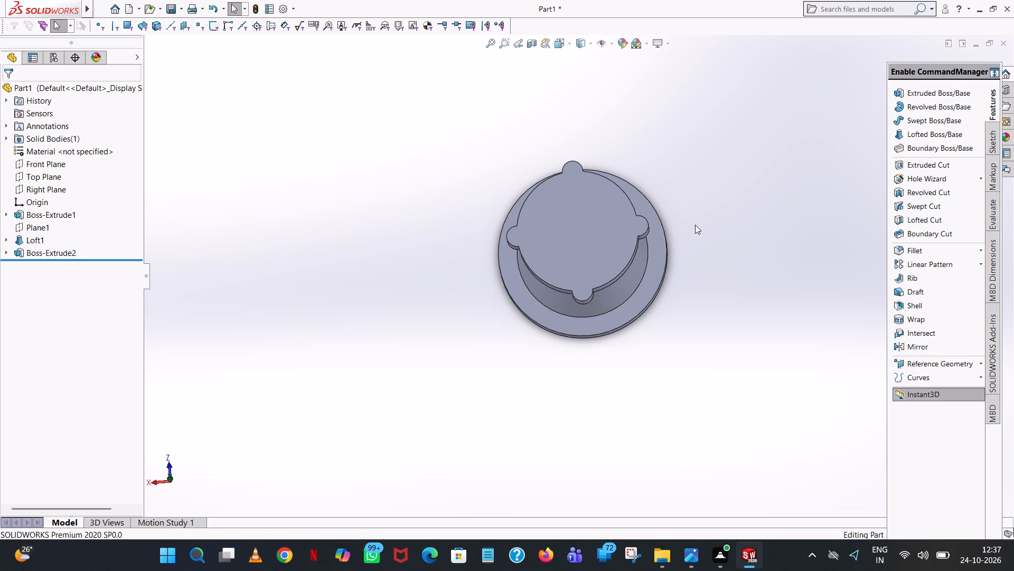
middle_drag(668, 330, 643, 234)
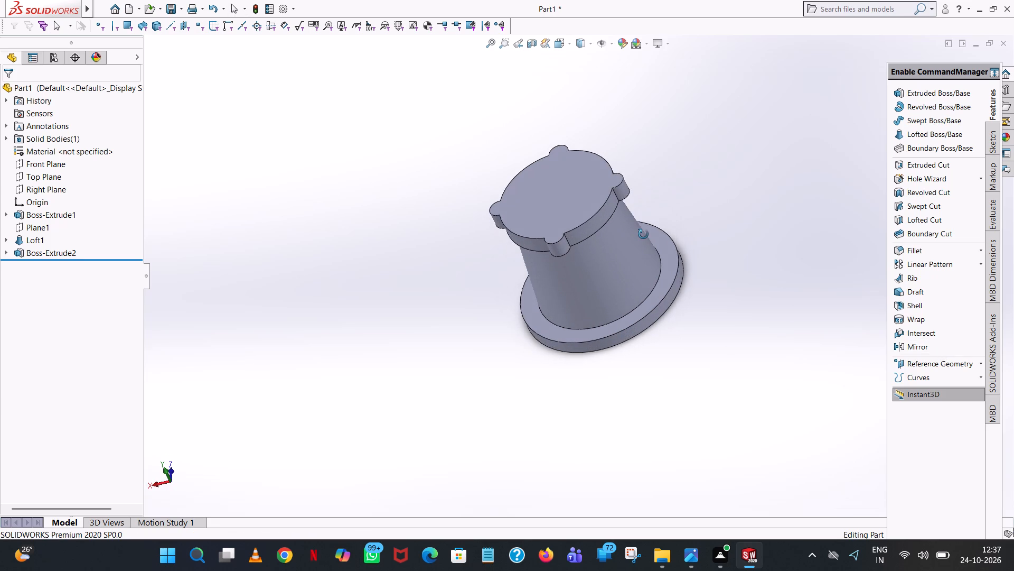
middle_drag(643, 234, 692, 330)
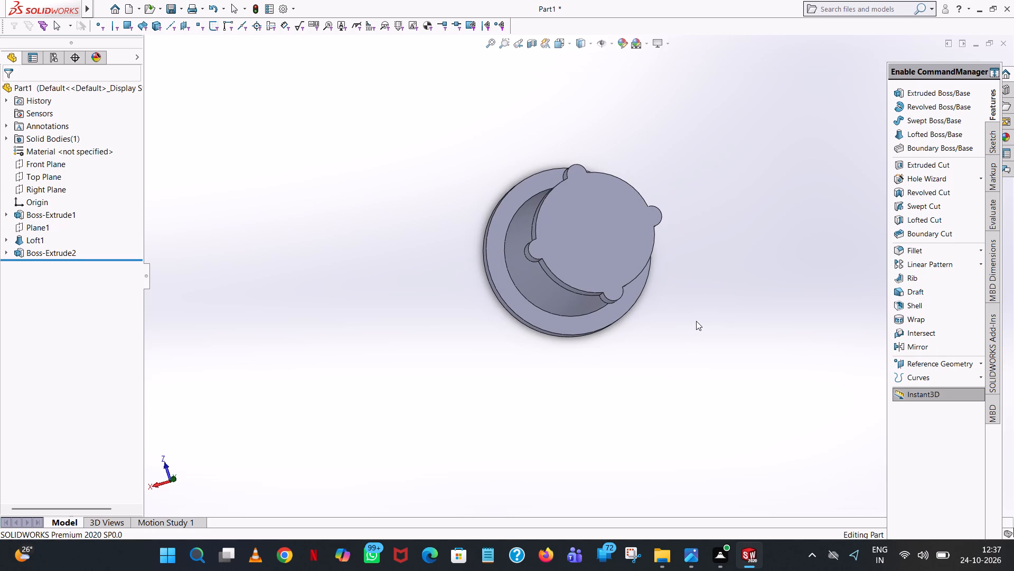
scroll(698, 318, up, 1)
middle_drag(706, 302, 701, 255)
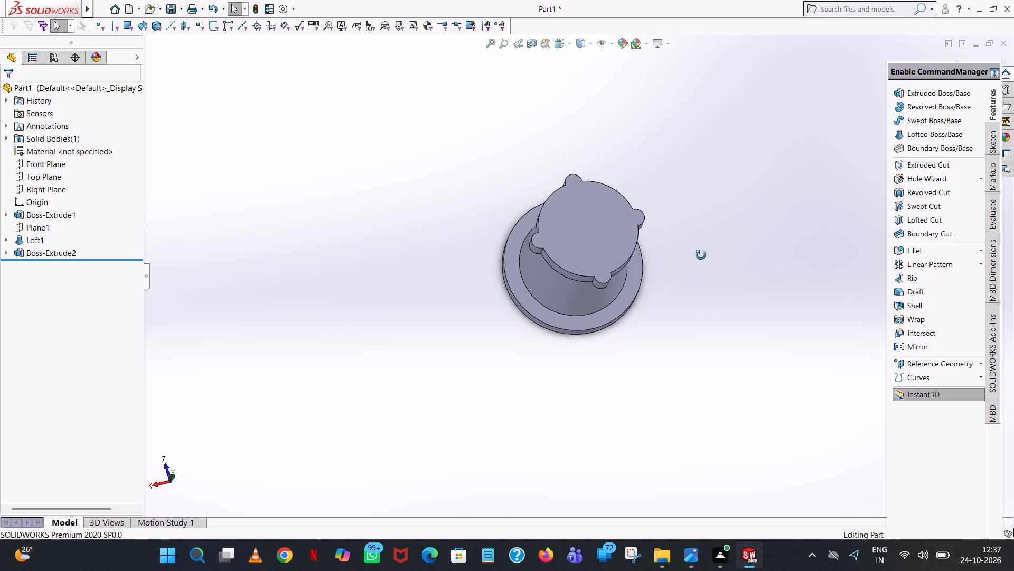
Start an Extruded Boss/Base sketch on the underside face of the base disc and view it from the bottom.
middle_drag(701, 255, 744, 71)
middle_drag(652, 312, 678, 121)
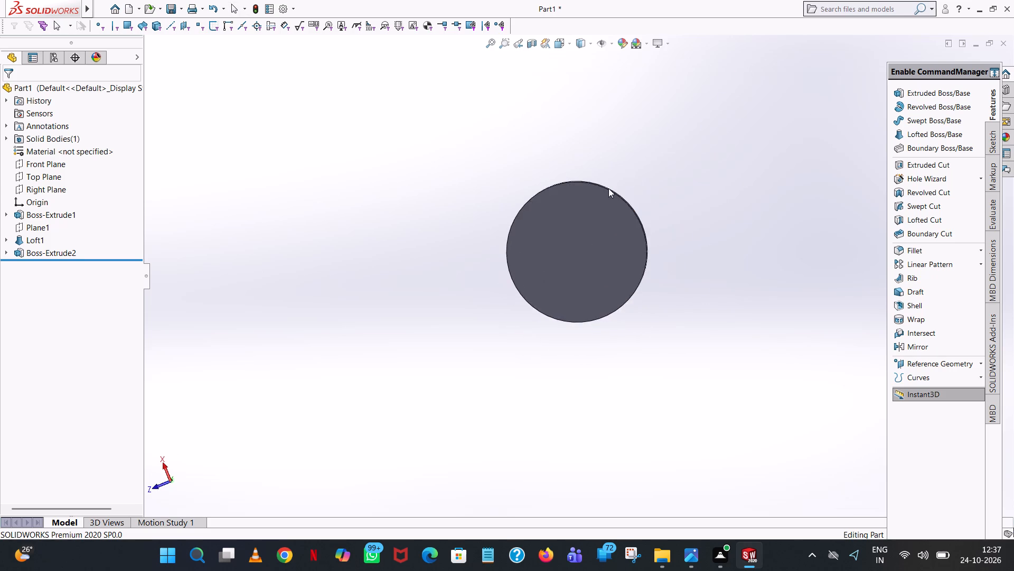
scroll(589, 234, down, 4)
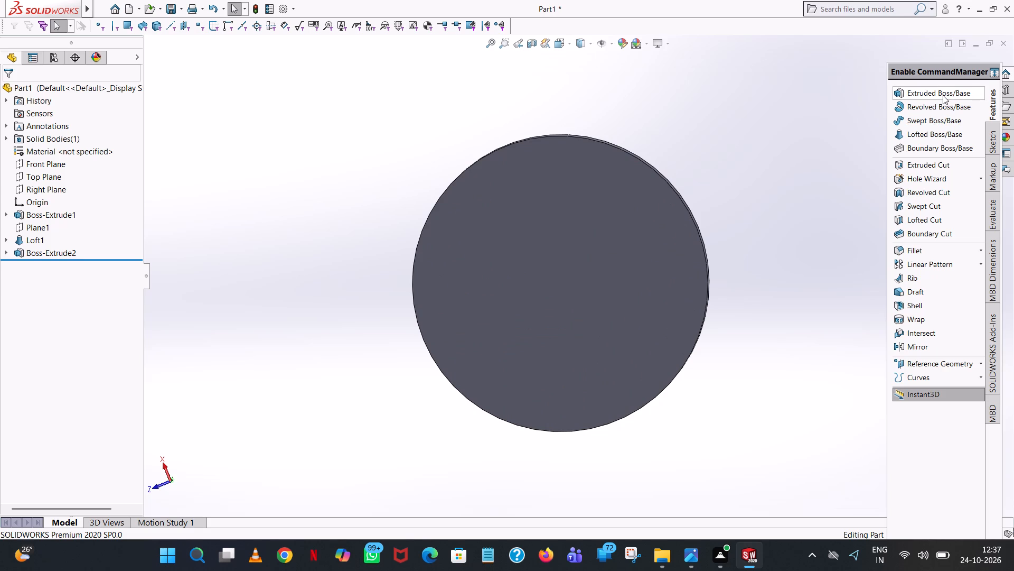
click(943, 95)
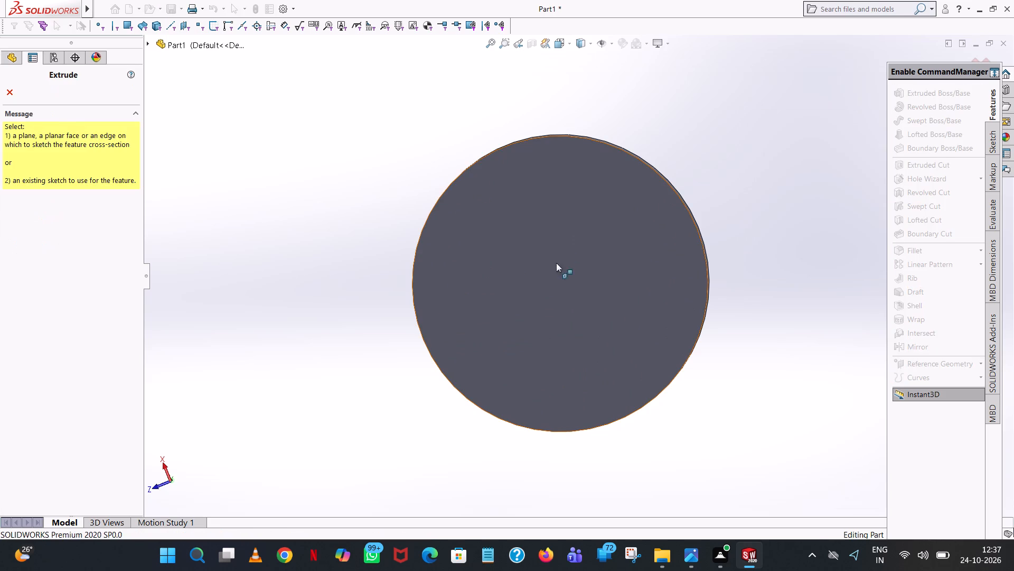
click(548, 289)
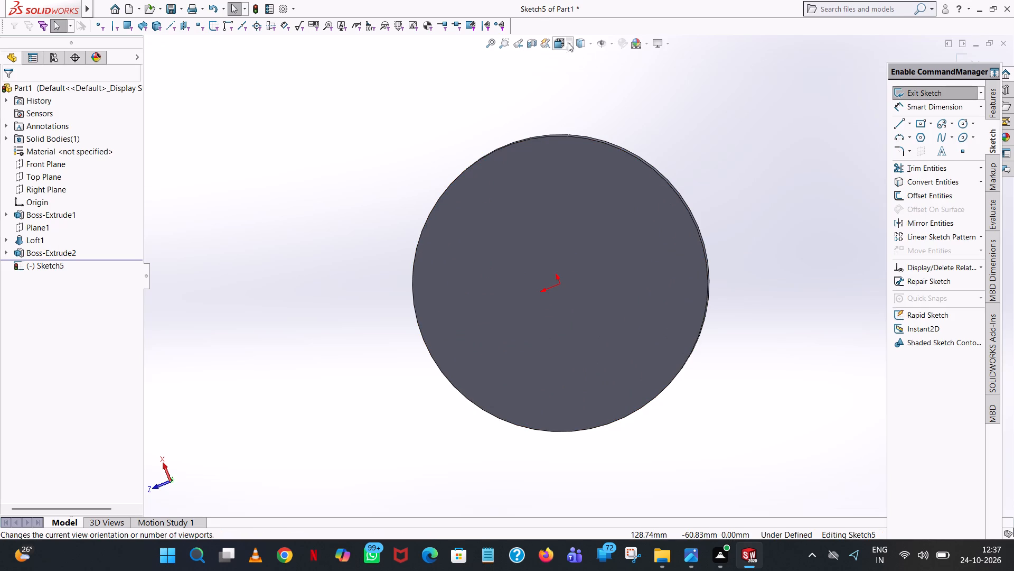
click(567, 39)
click(621, 107)
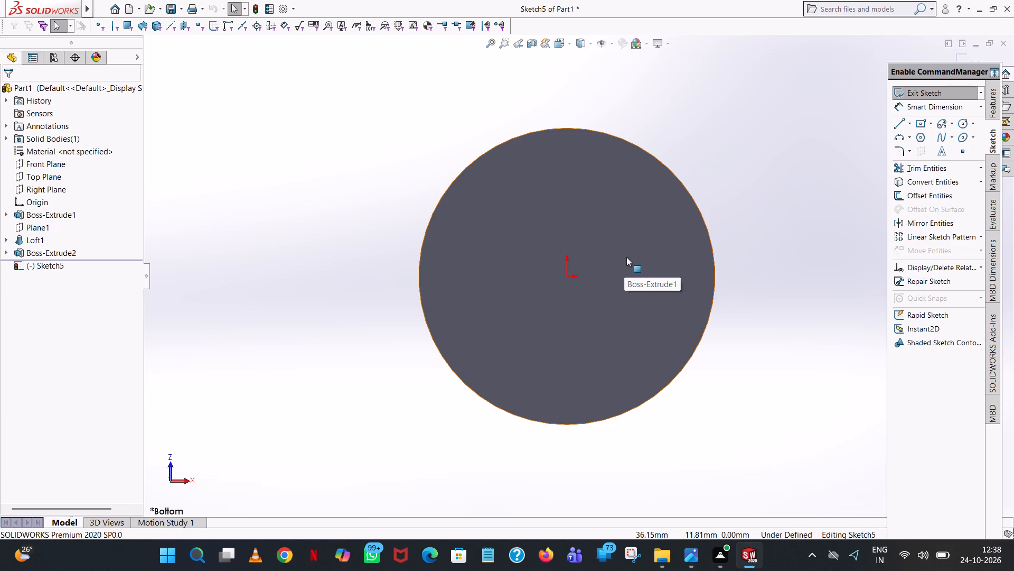
Sketch a circle centred on the origin with a radius of 150 mm.
click(959, 122)
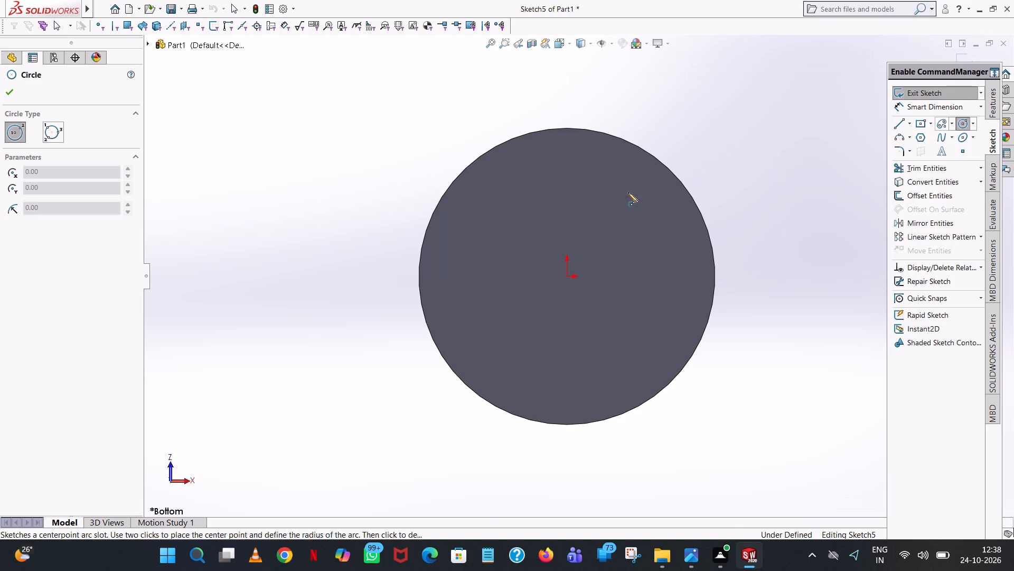
click(569, 278)
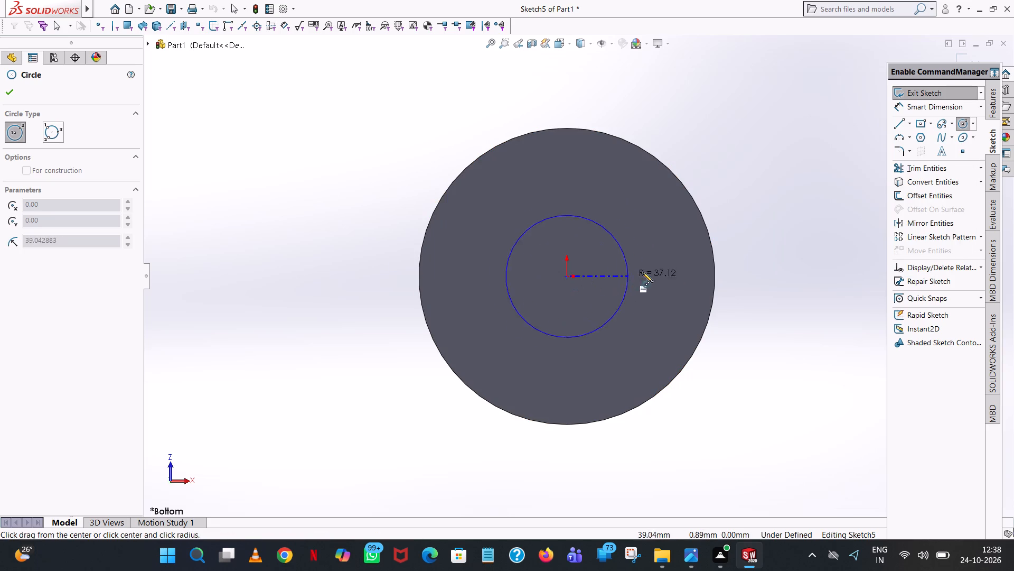
click(772, 260)
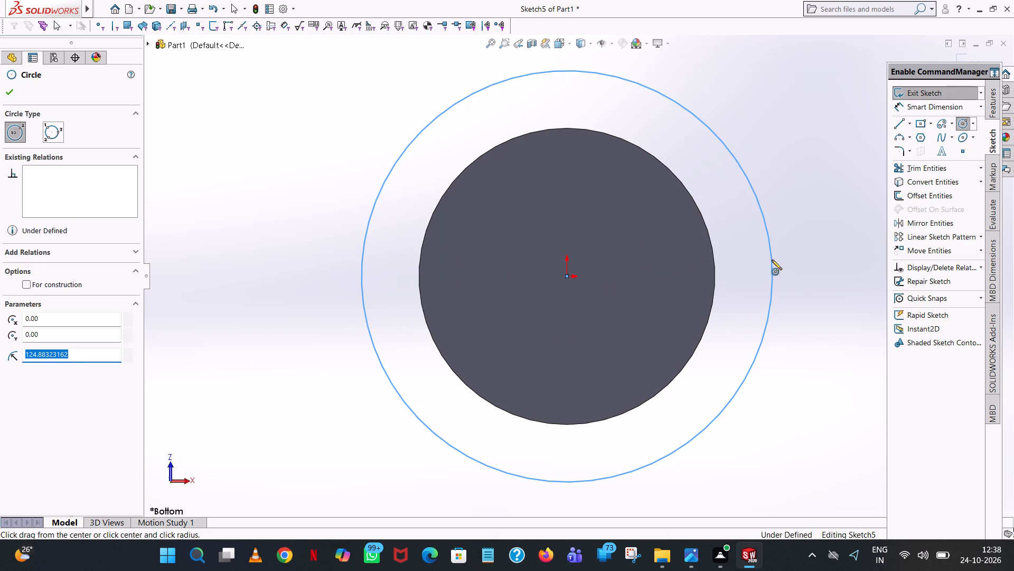
text(150)
key(Return)
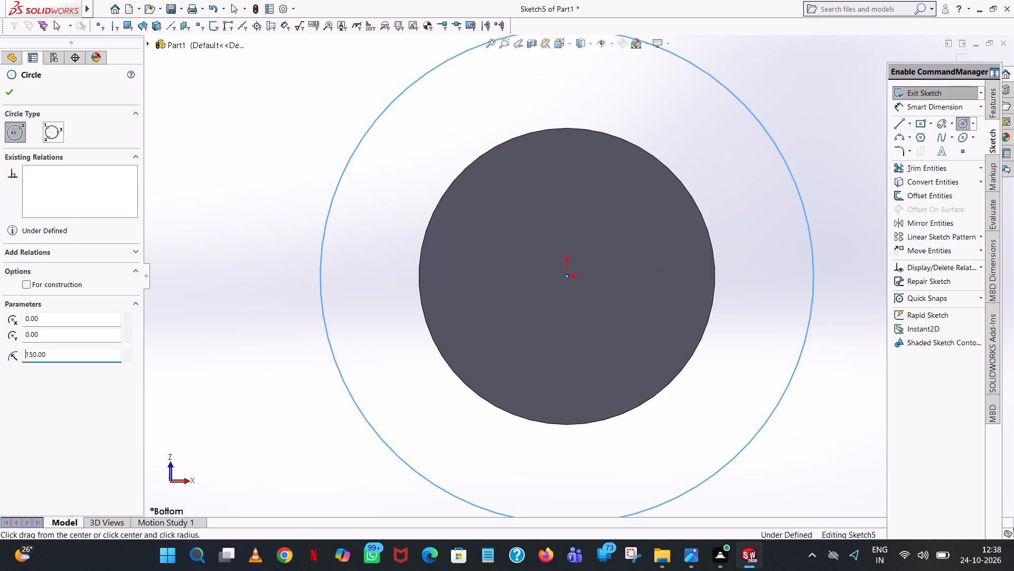
right_click(772, 260)
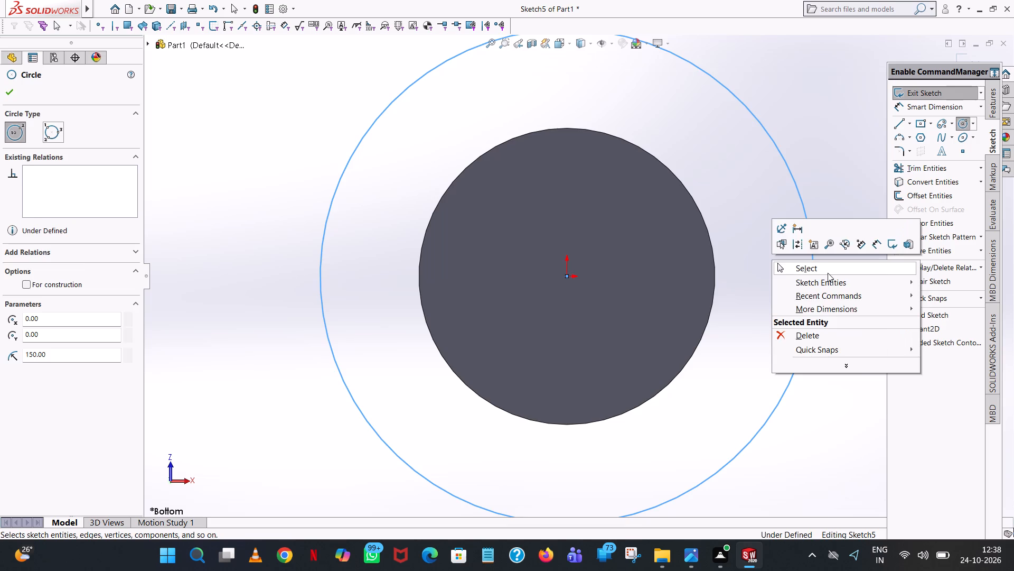
click(828, 273)
Sketch a 20 mm radius circle centred on the top quadrant point of the 150 mm radius circle.
scroll(598, 181, up, 2)
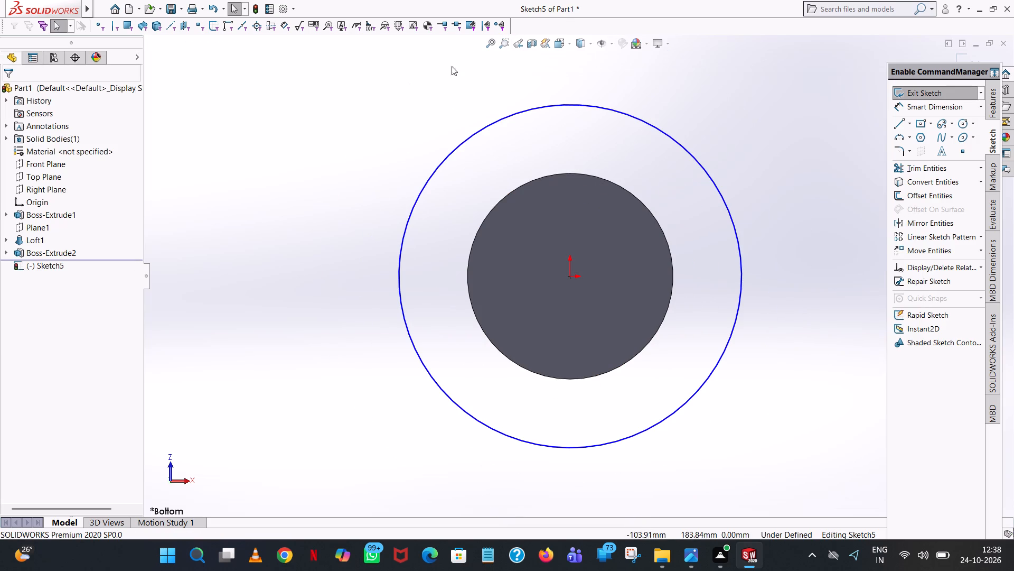
scroll(562, 143, up, 2)
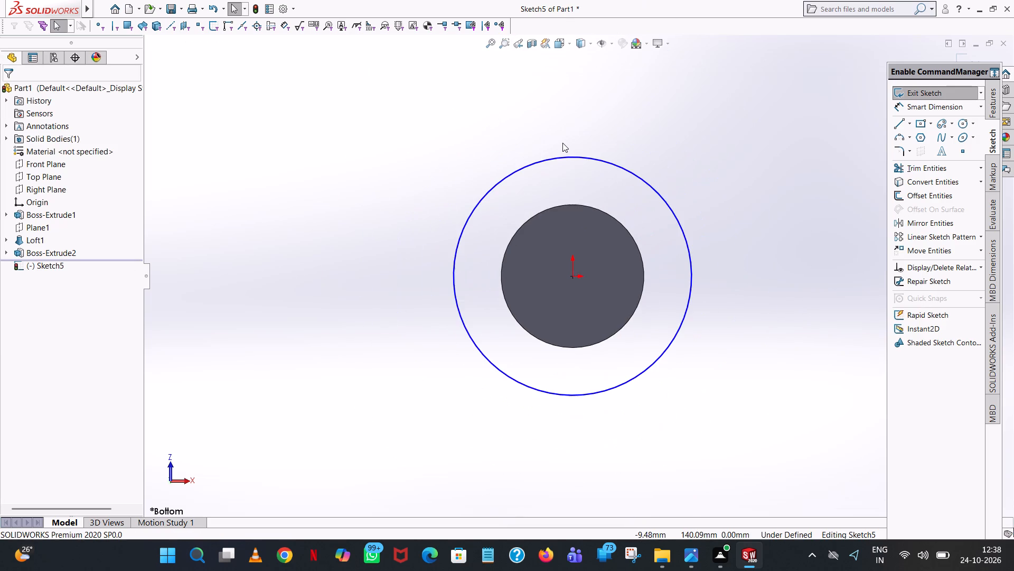
scroll(562, 143, down, 1)
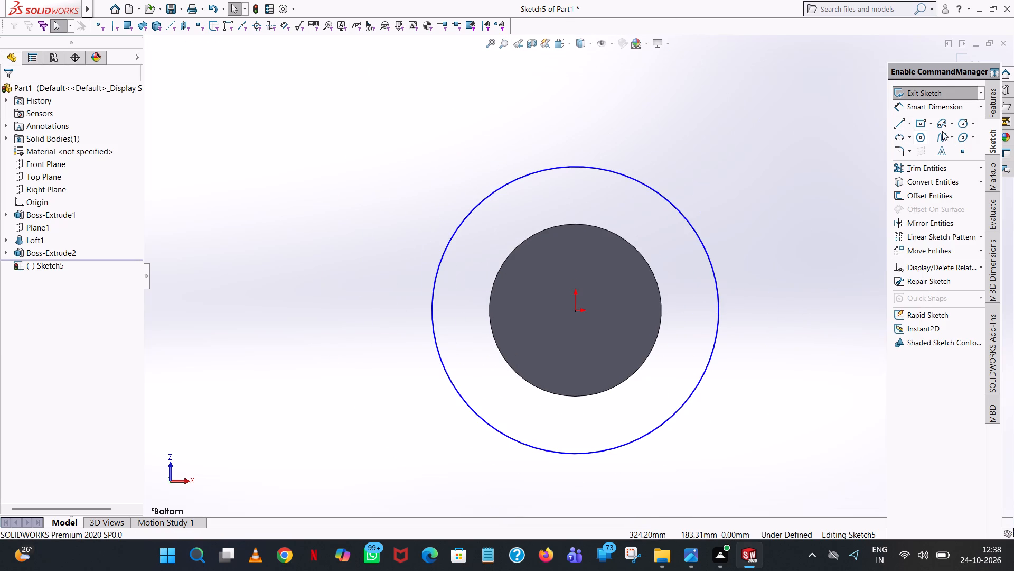
click(962, 121)
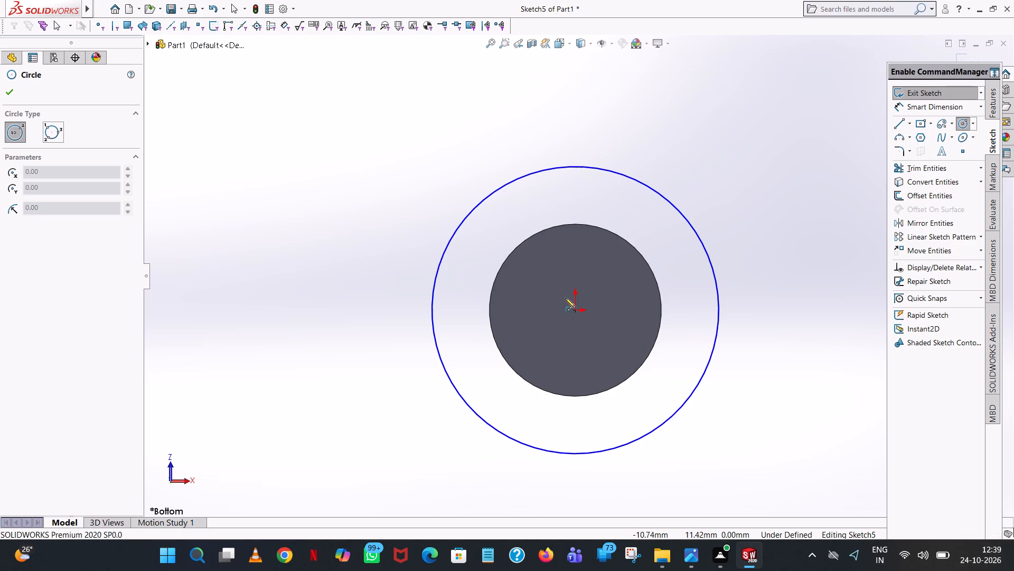
click(575, 168)
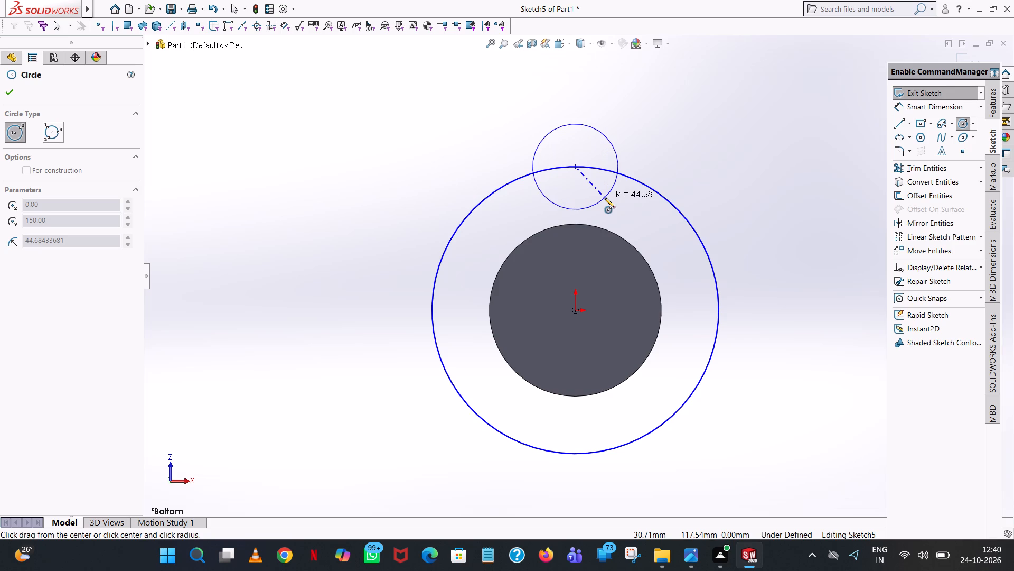
click(605, 190)
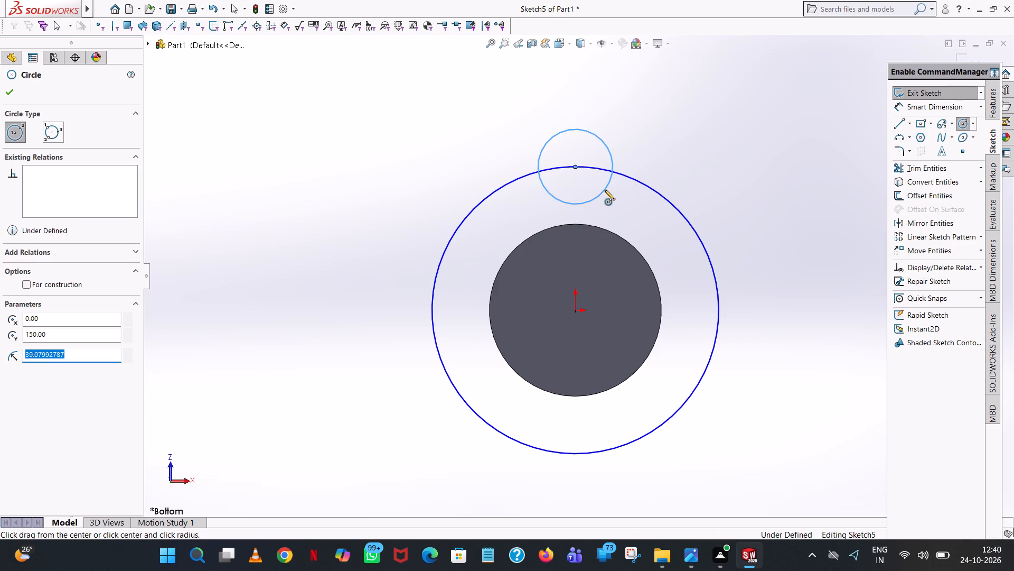
text(20)
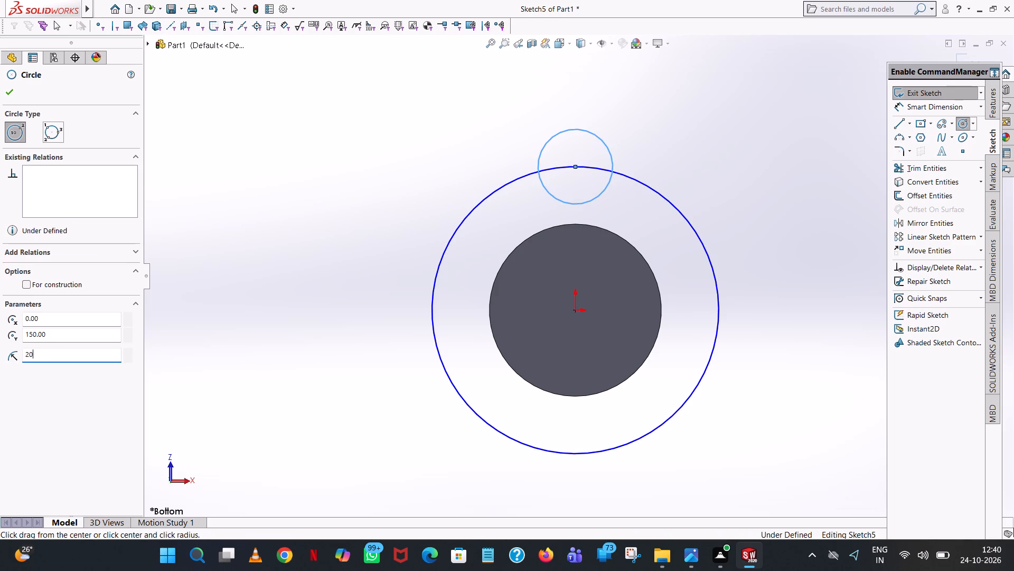
key(Return)
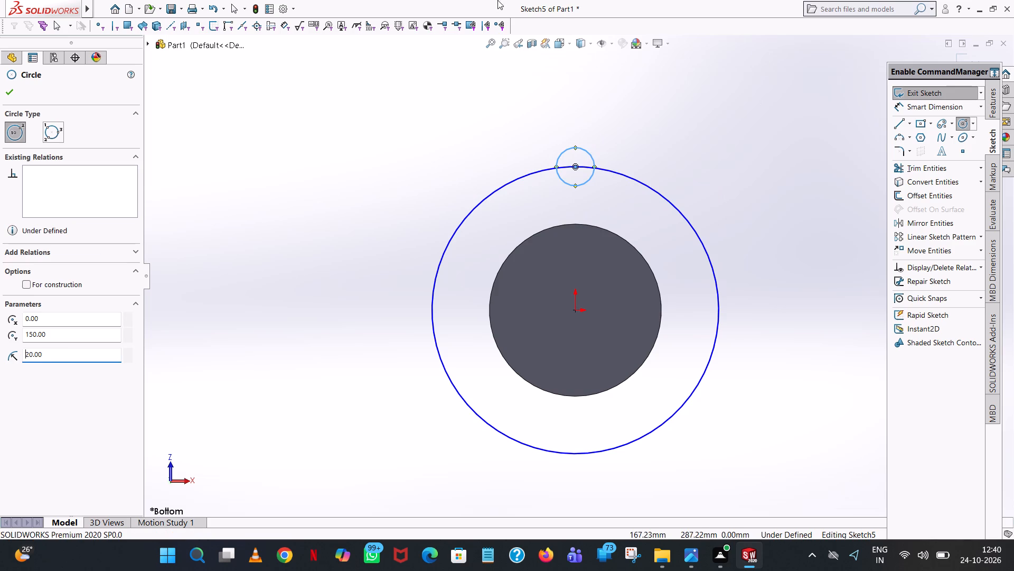
click(12, 89)
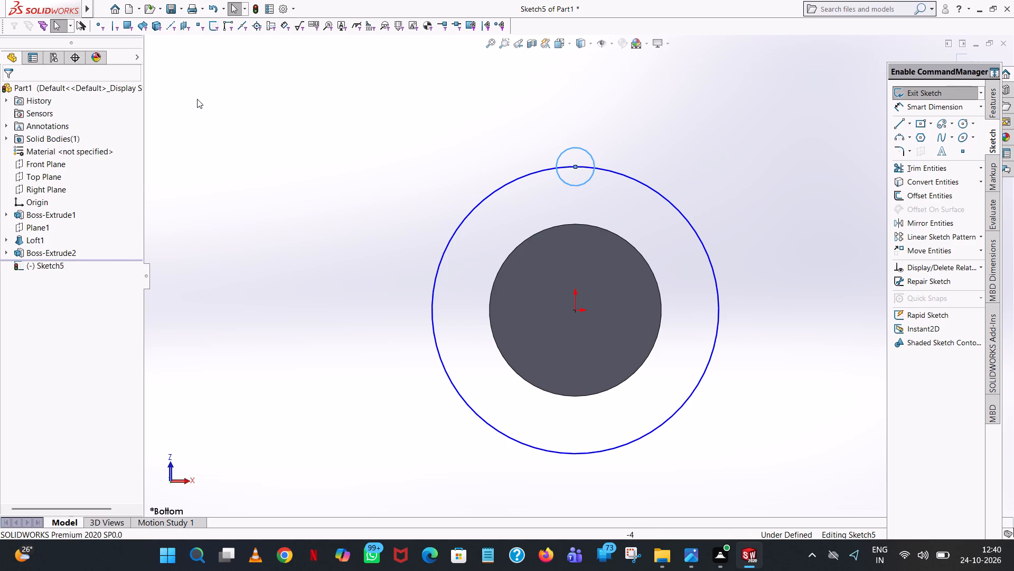
click(534, 127)
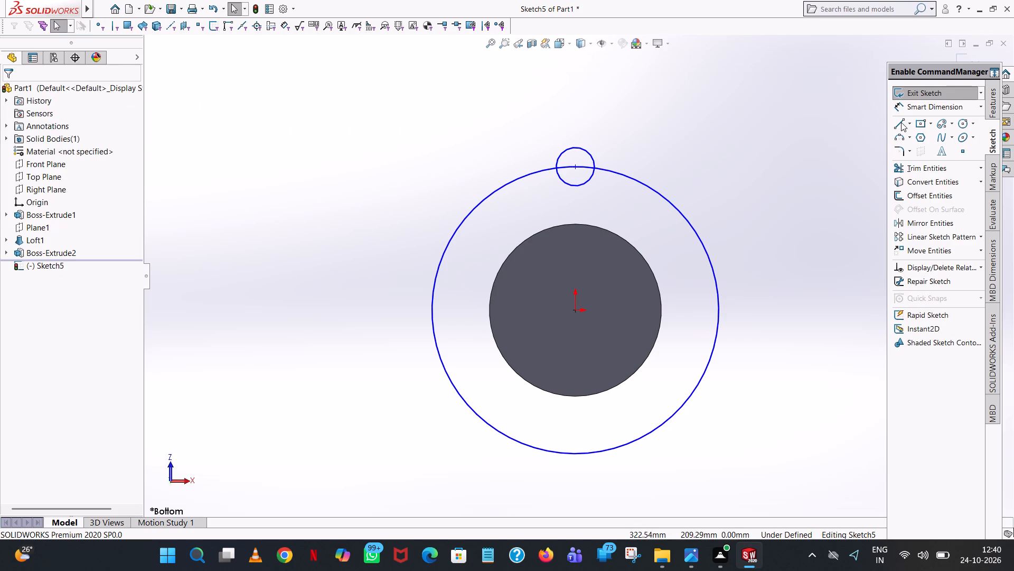
Draw a 40 mm vertical line upward from the centre of the 20 mm radius circle.
click(902, 122)
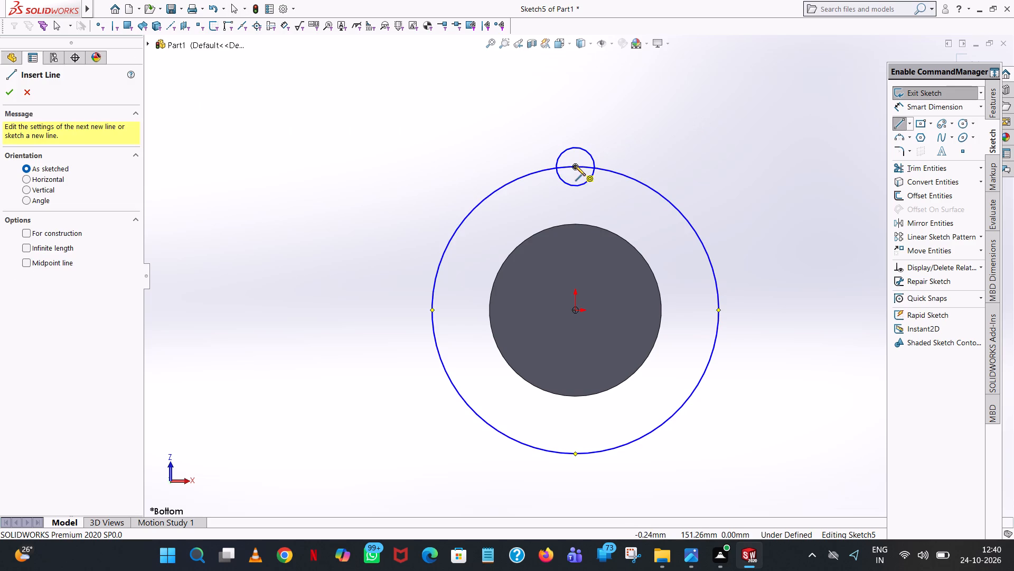
click(575, 165)
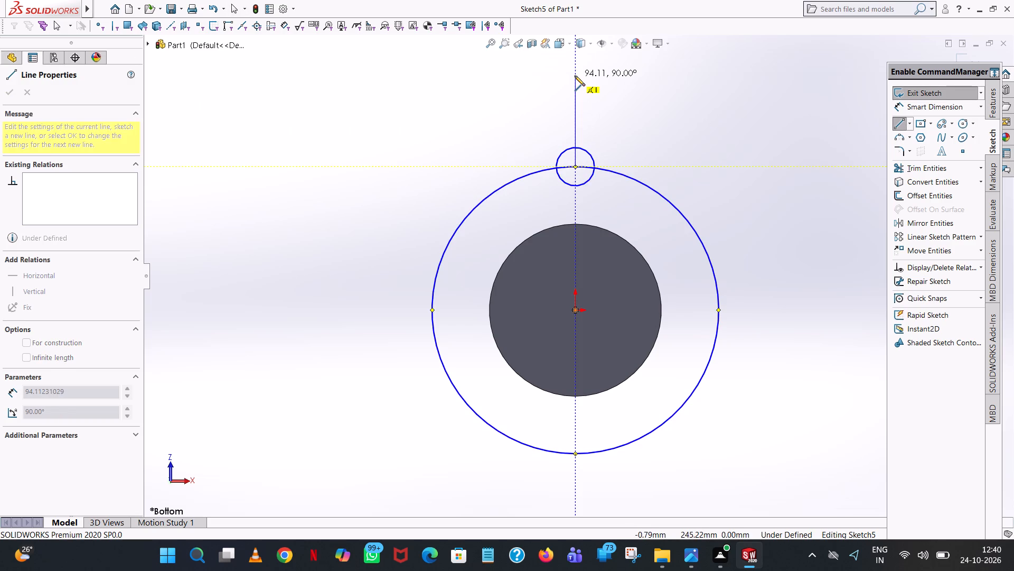
click(575, 76)
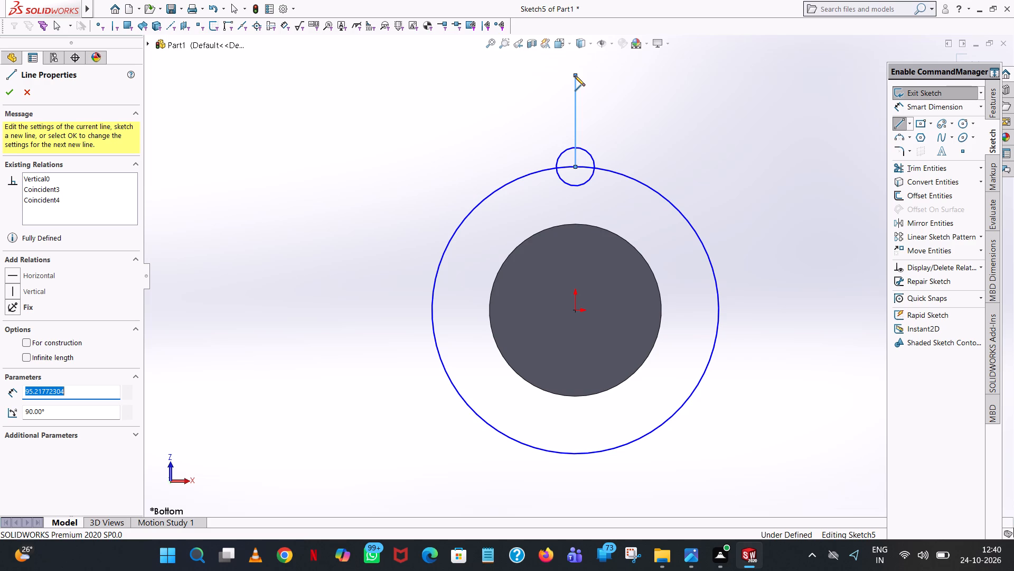
text(40)
key(Return)
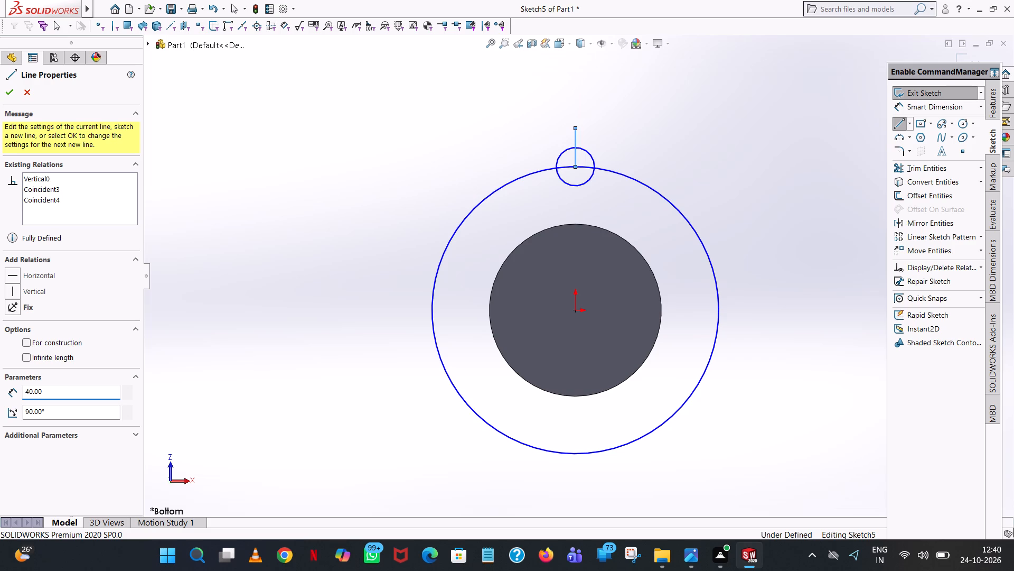
scroll(575, 76, down, 2)
right_click(575, 76)
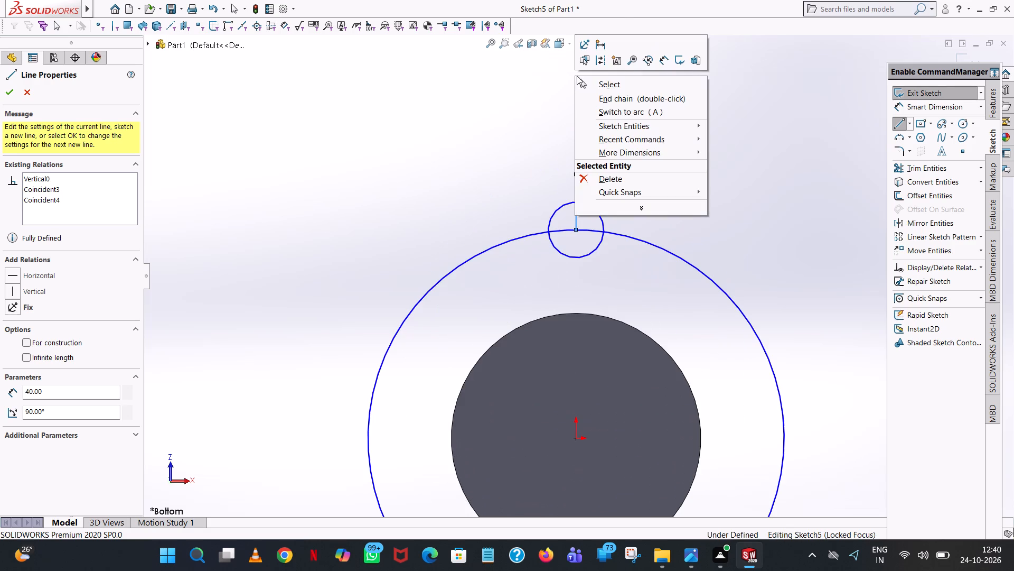
click(623, 82)
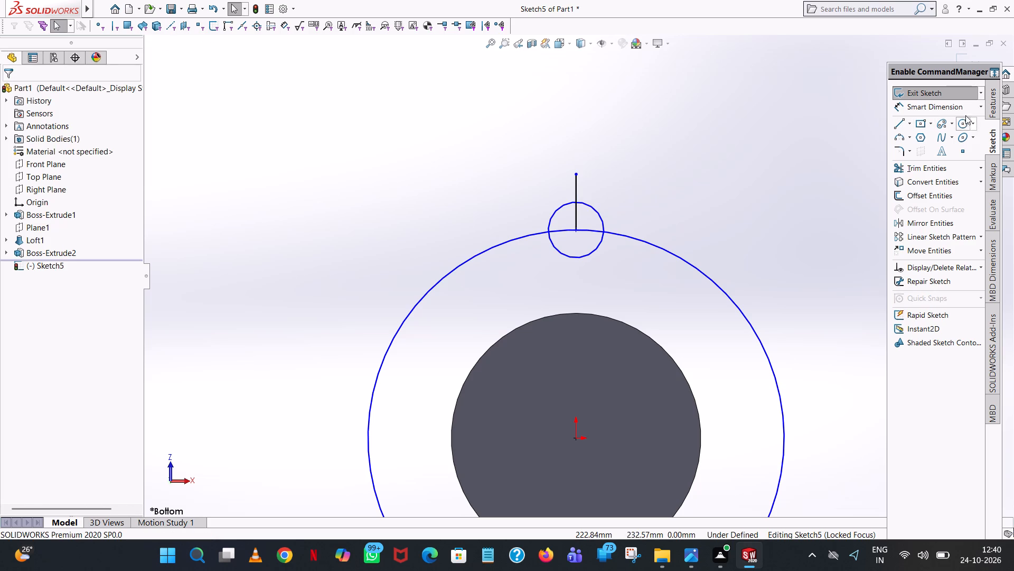
Sketch a 20 mm radius circle centred on the upper end of the 40 mm vertical line.
click(962, 122)
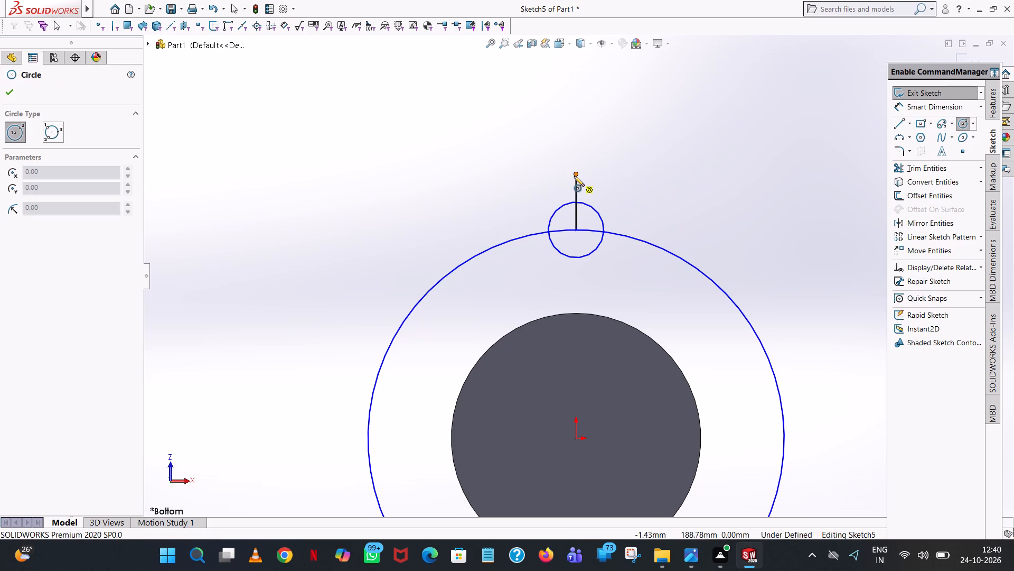
click(574, 176)
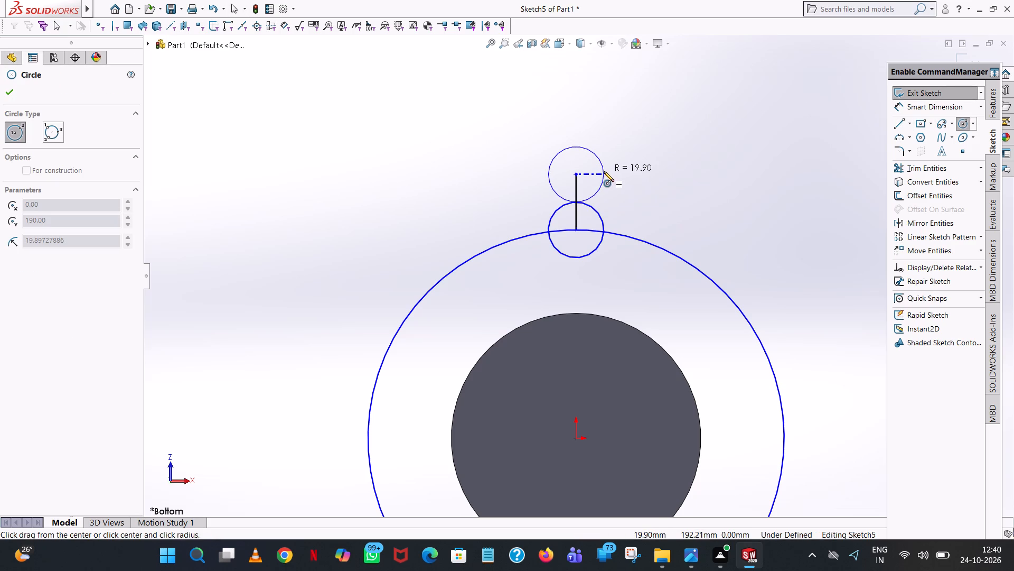
click(604, 171)
text(20)
key(Return)
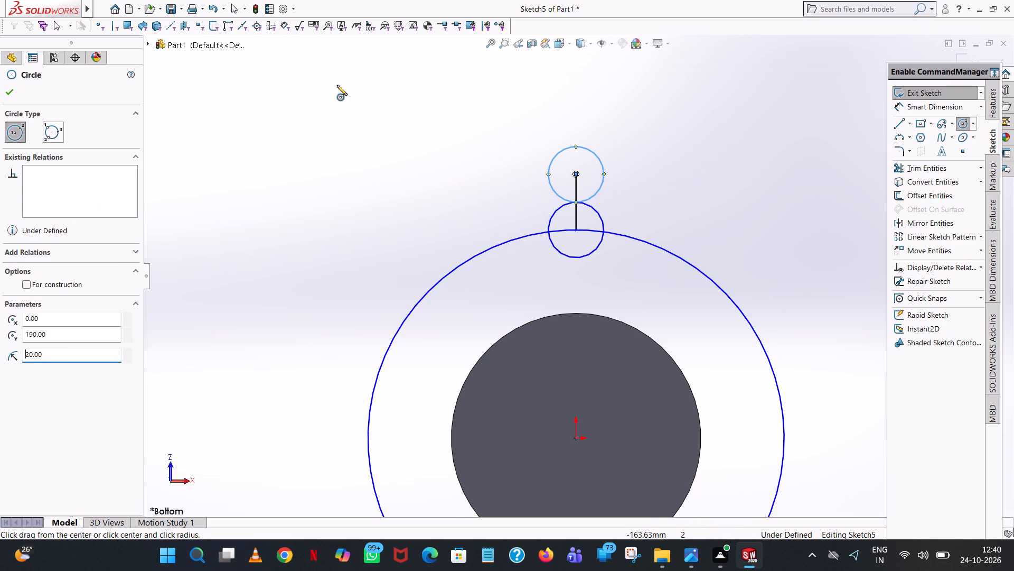
click(12, 96)
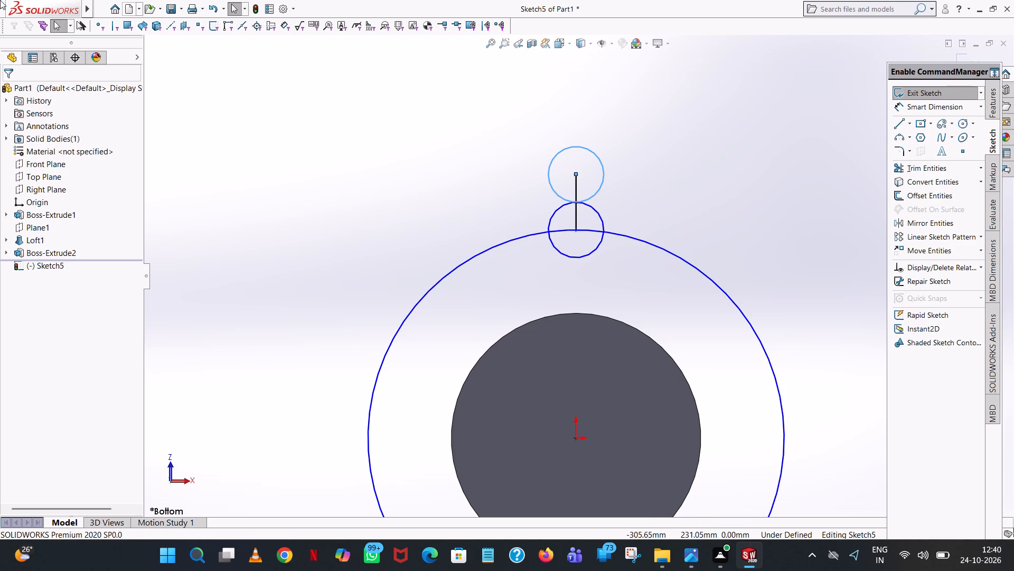
click(740, 199)
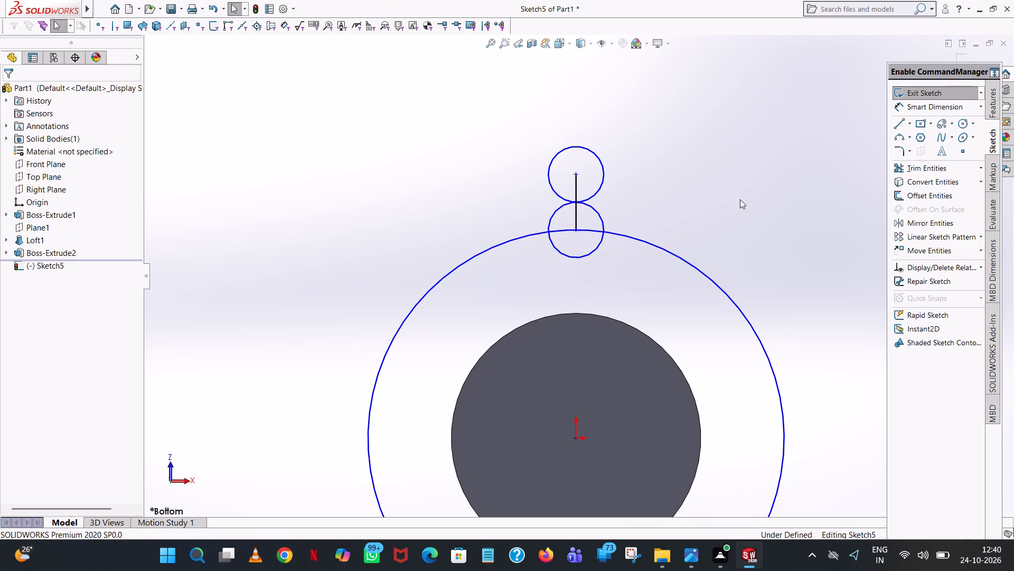
Draw vertical lines about 41 mm and 40 mm long from the upper circle's side quadrants down to the lower 20 mm radius circle.
click(898, 124)
scroll(602, 185, down, 3)
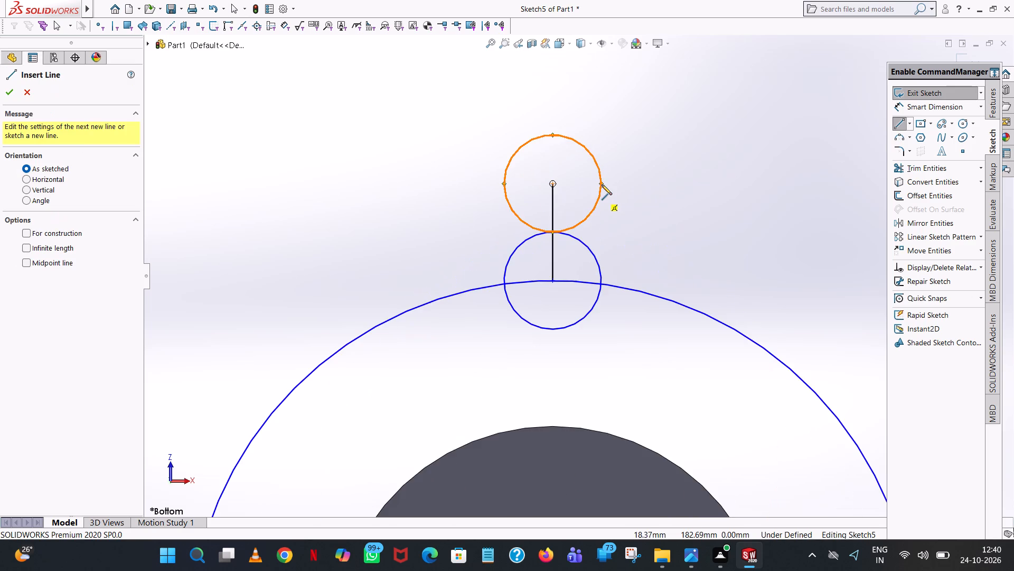
click(602, 183)
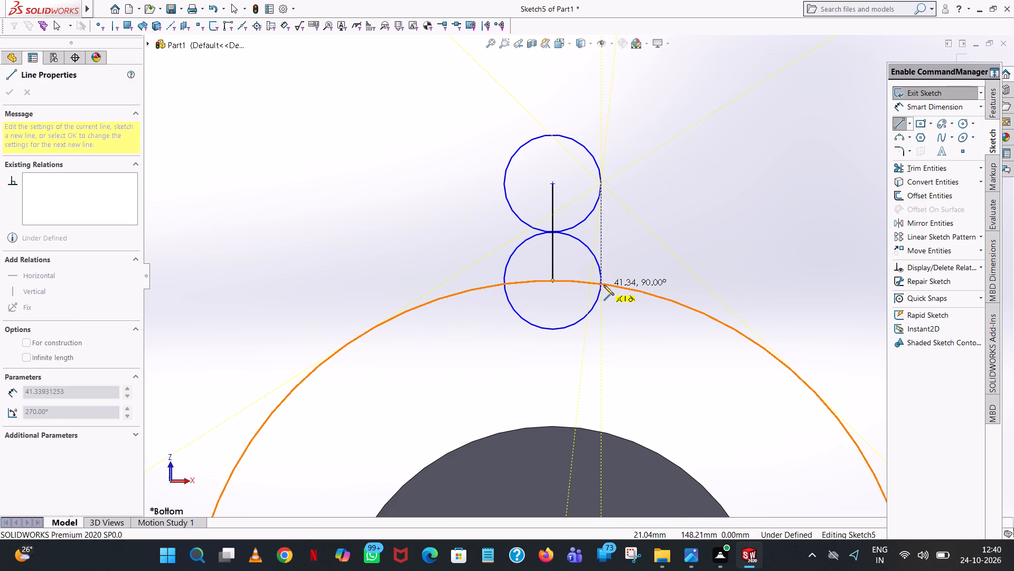
scroll(600, 285, down, 8)
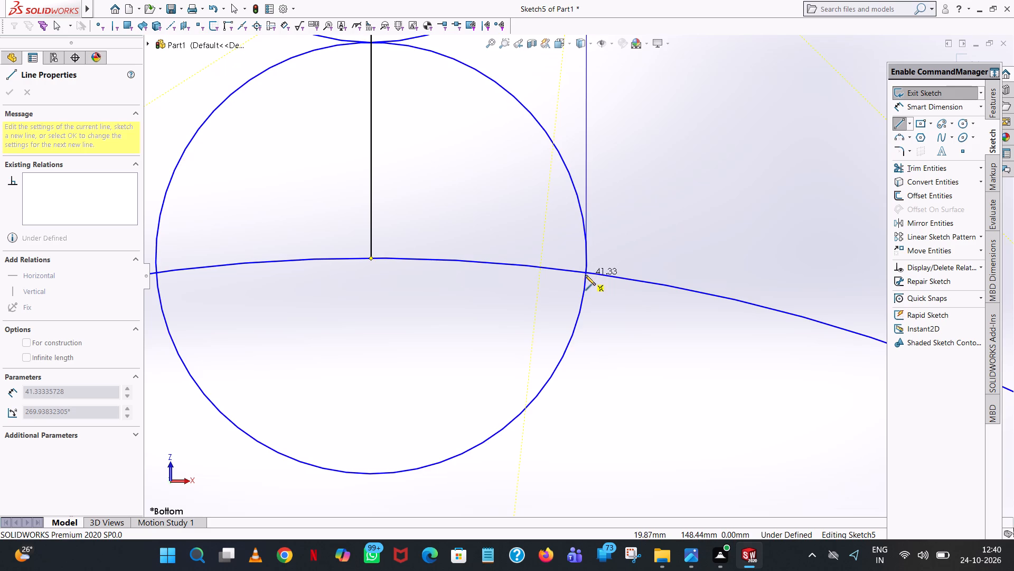
click(586, 272)
right_click(586, 271)
click(619, 275)
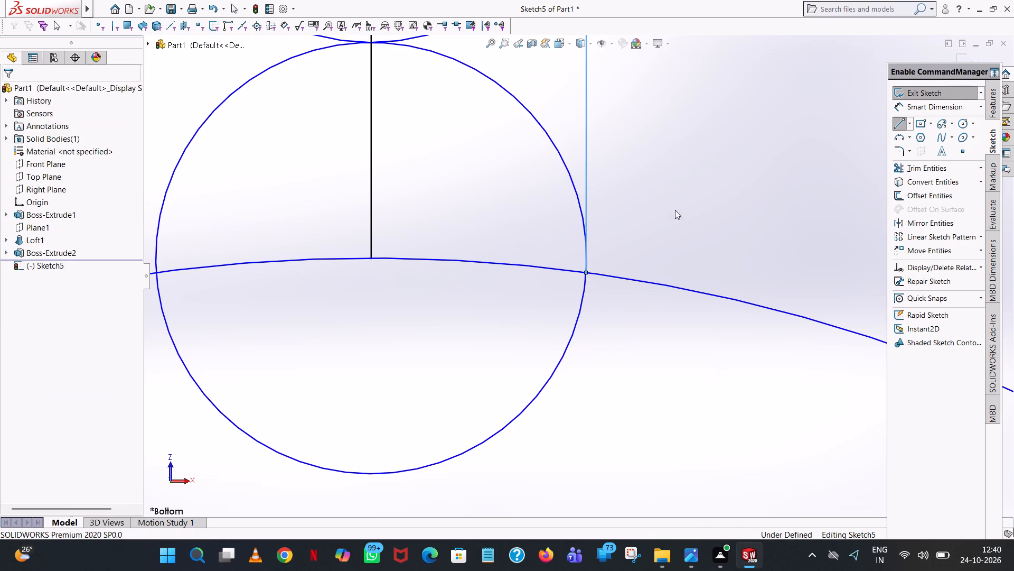
click(902, 124)
scroll(582, 207, up, 5)
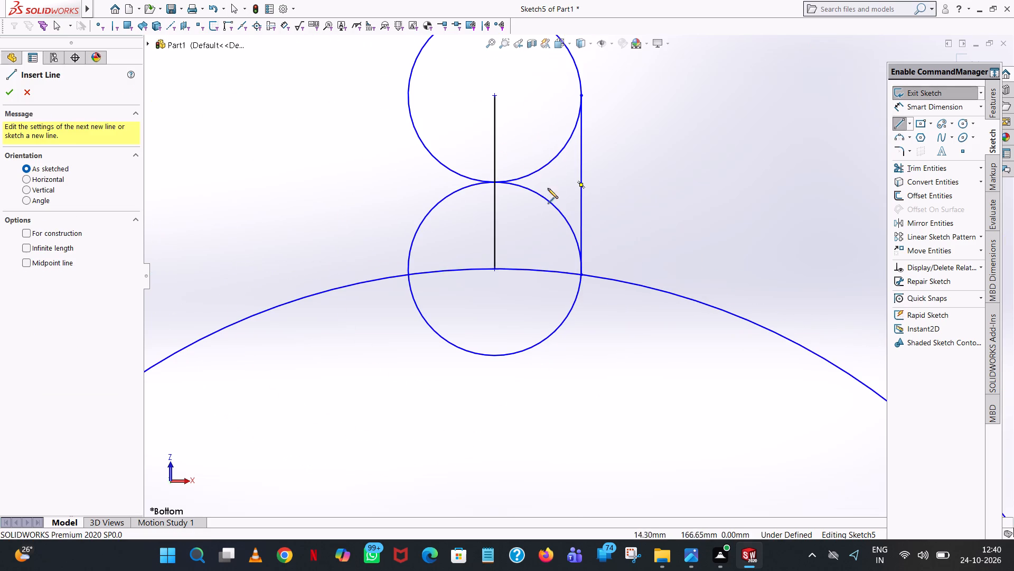
click(407, 94)
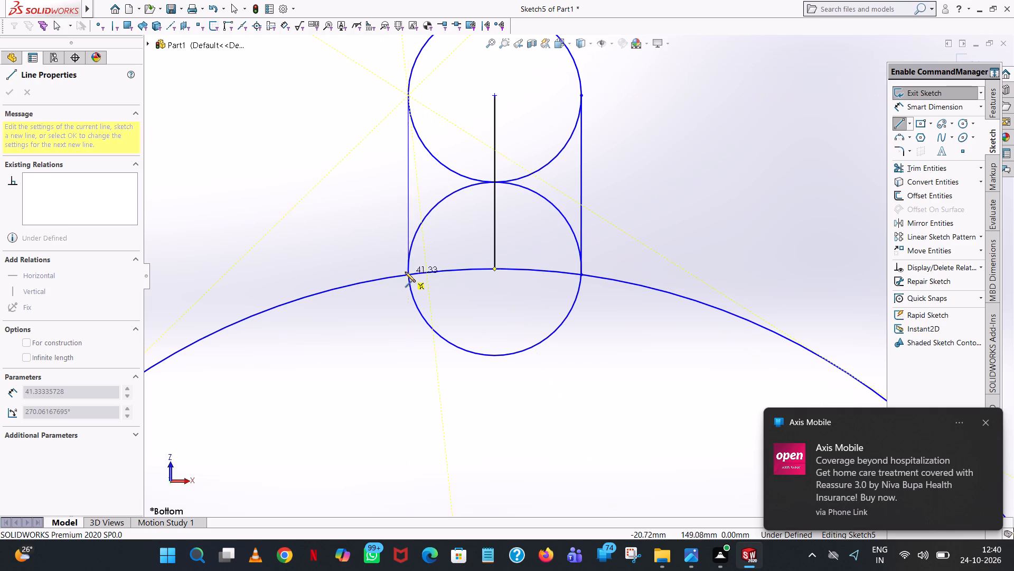
click(408, 269)
right_click(408, 269)
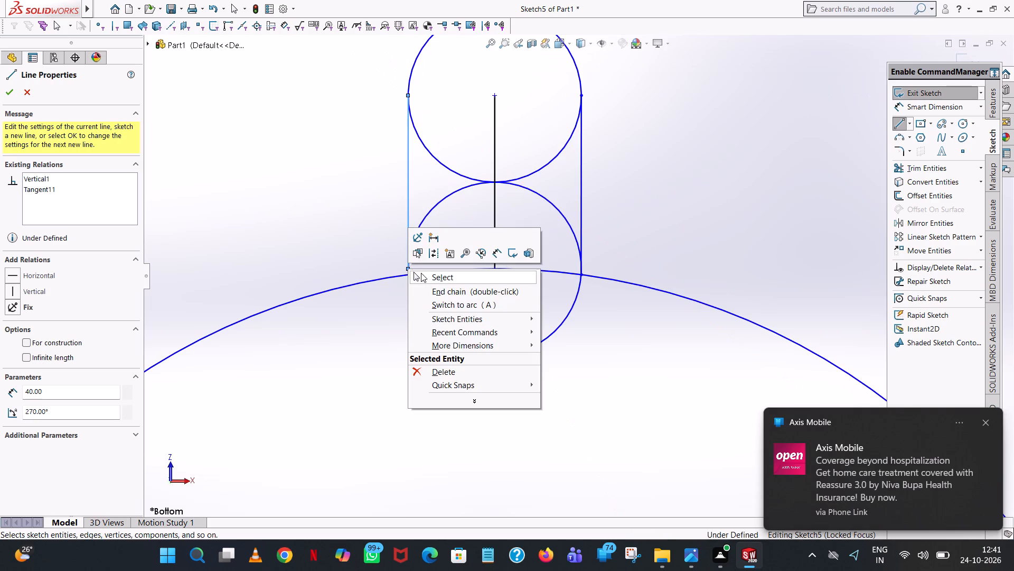
click(430, 274)
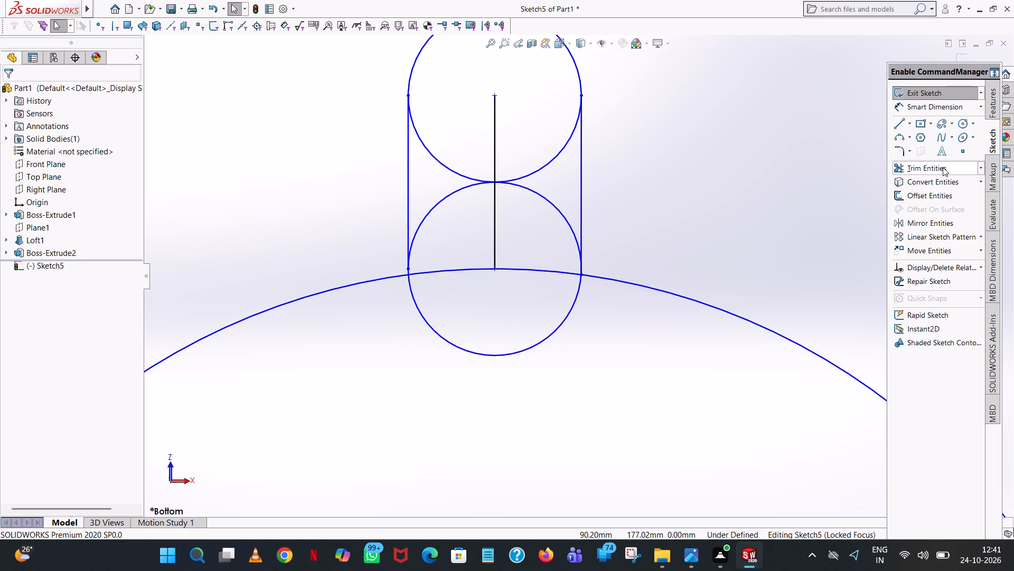
Trim the inner halves of both 20 mm radius circles and the 40 mm centre line to leave a slot outline.
click(943, 167)
click(559, 153)
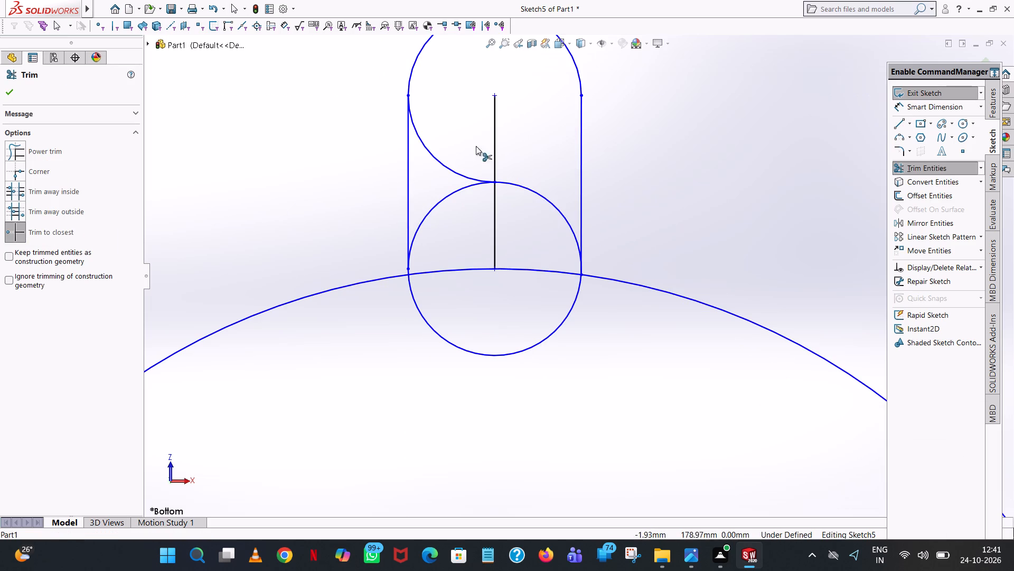
click(437, 157)
click(459, 186)
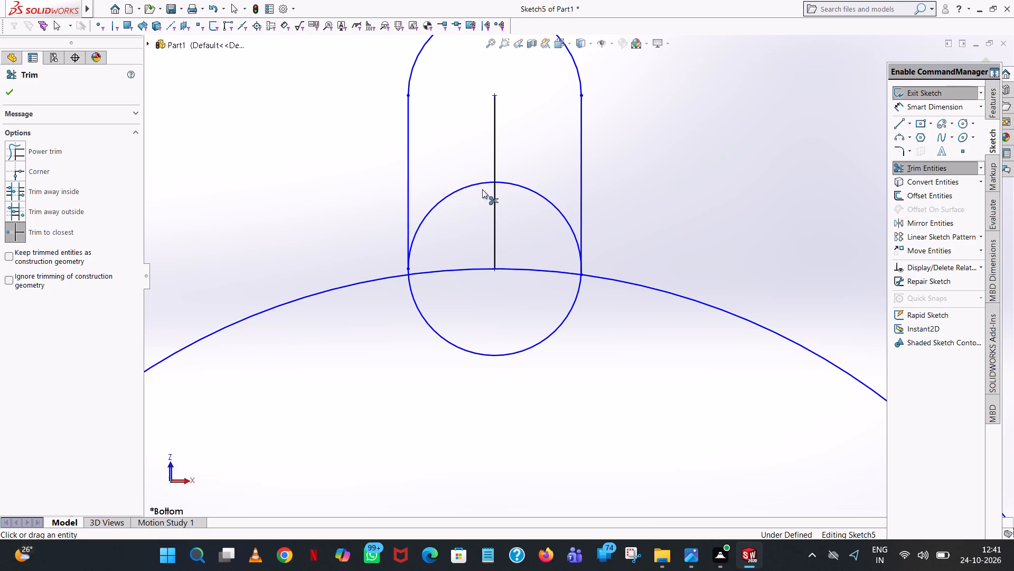
click(540, 197)
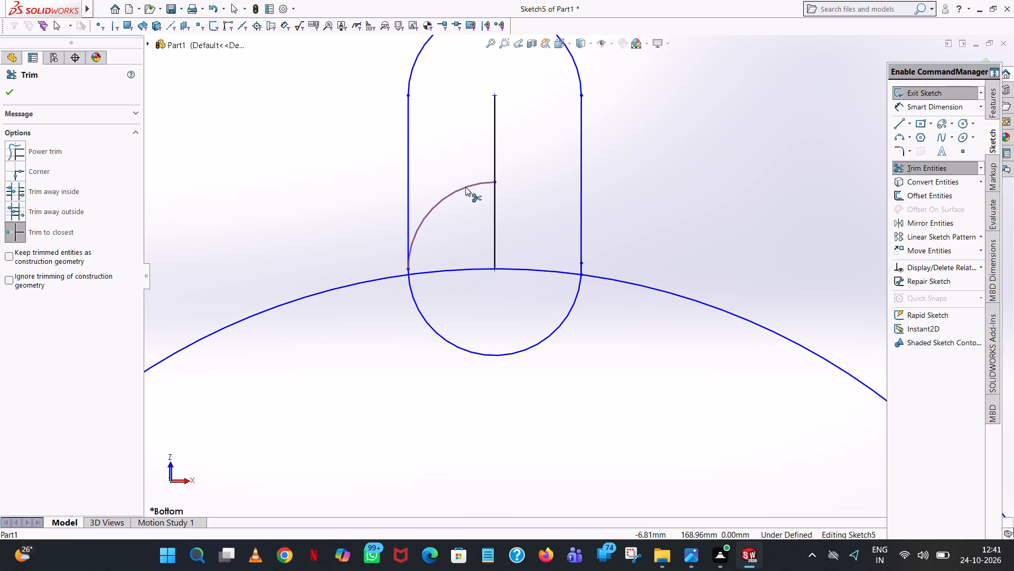
click(465, 187)
click(493, 194)
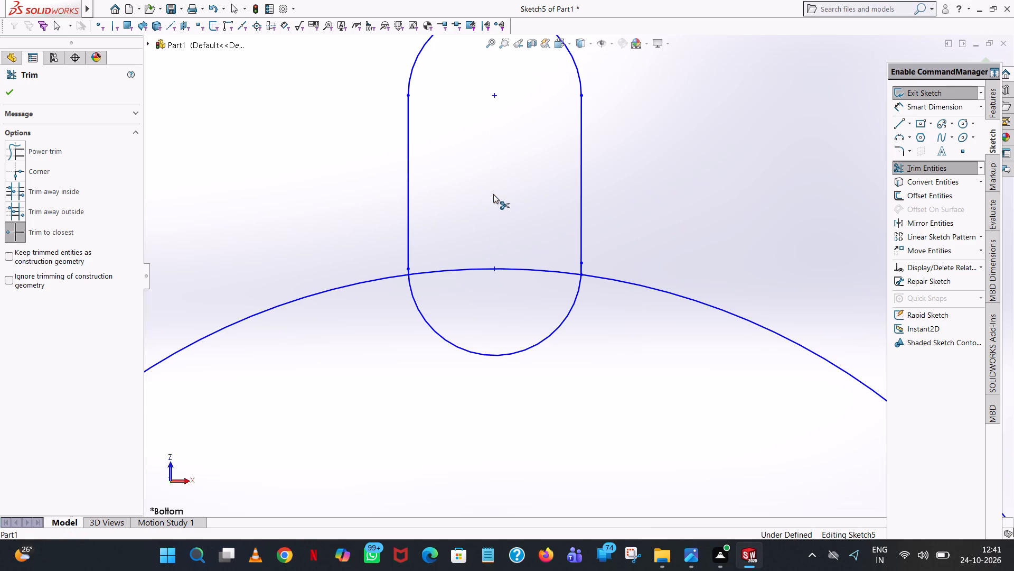
Sketch a 40 mm radius circle centred on the slot's upper arc centre.
scroll(493, 194, up, 3)
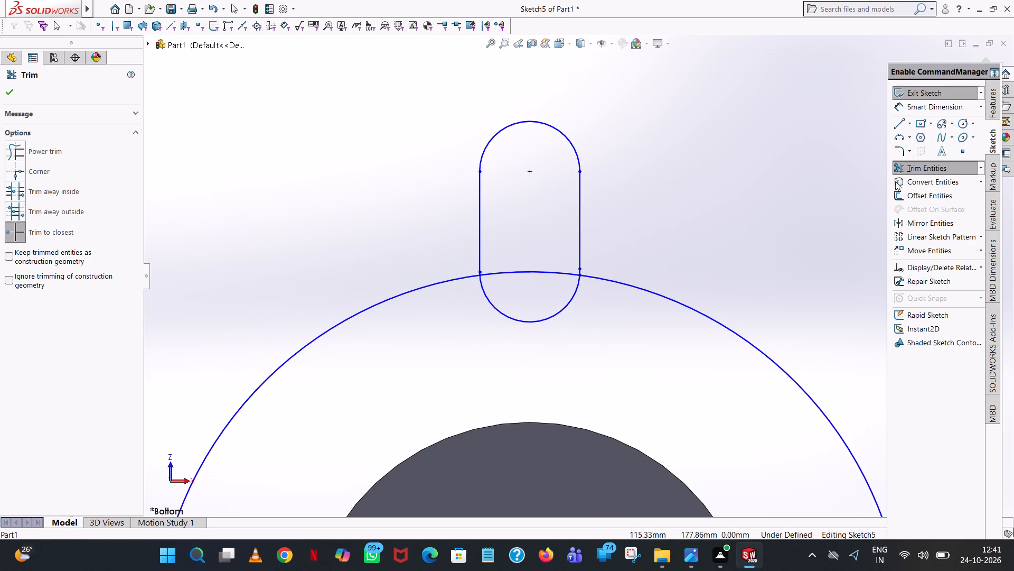
click(961, 125)
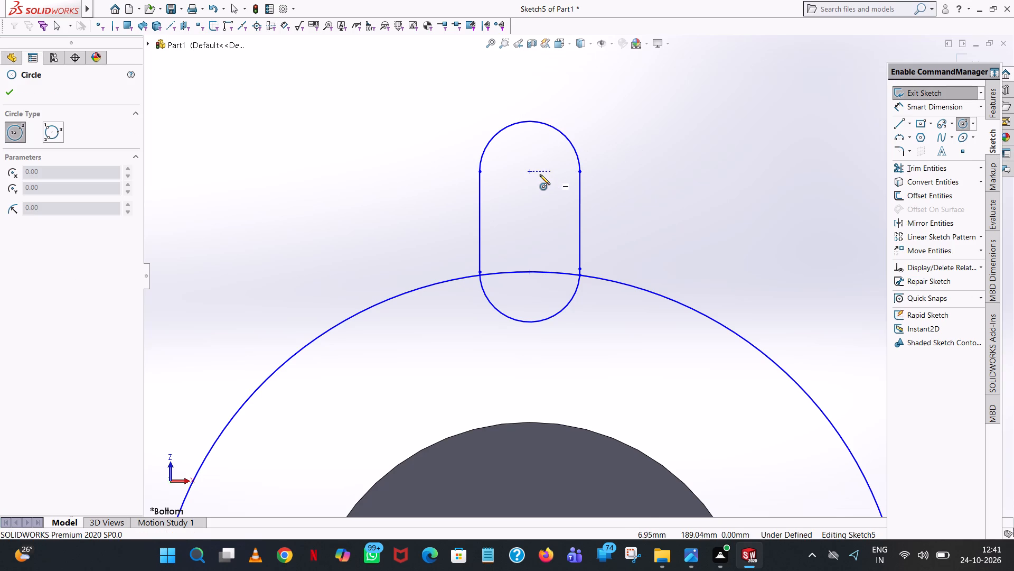
click(530, 173)
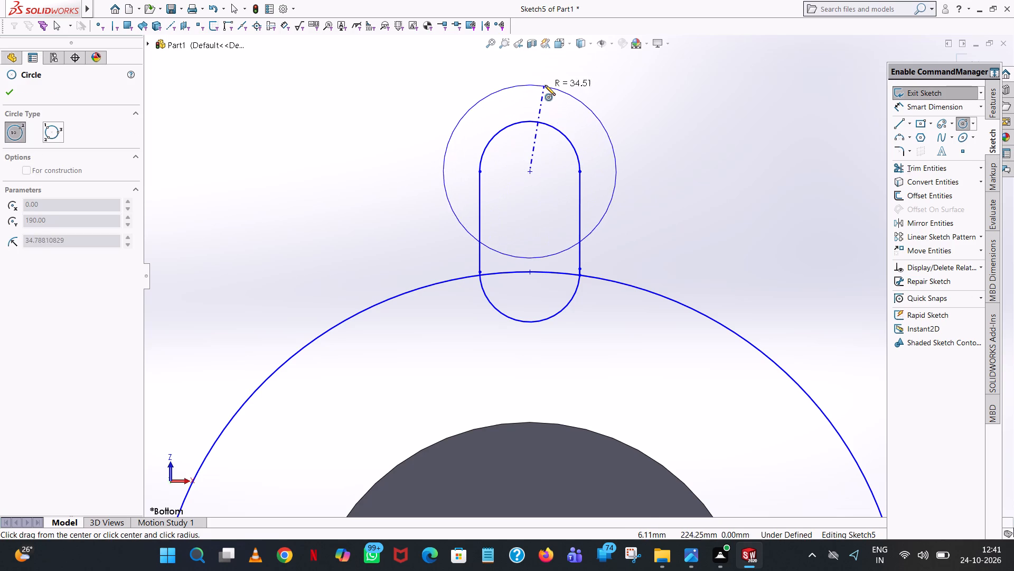
click(549, 76)
text(40)
key(Return)
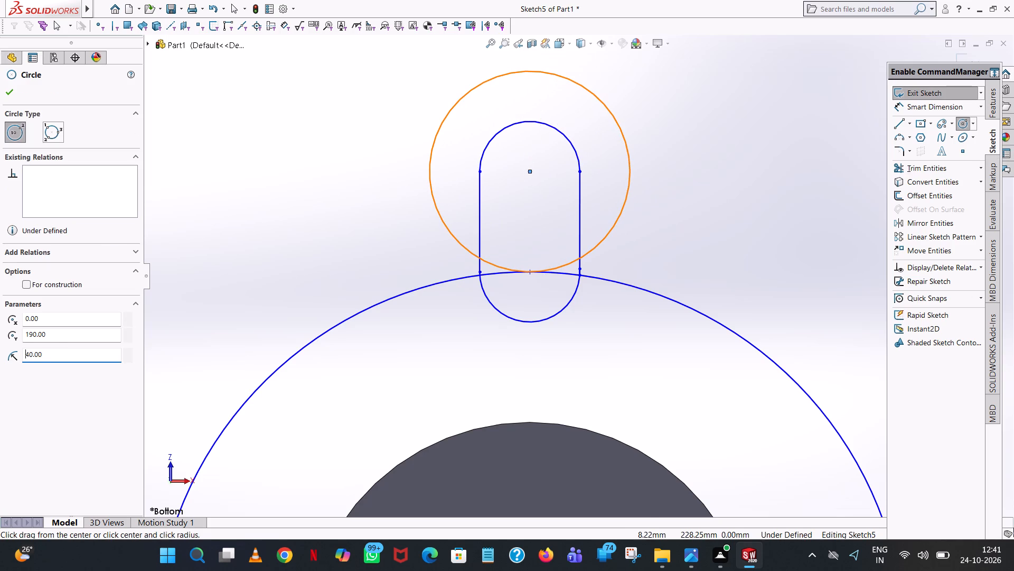
click(12, 92)
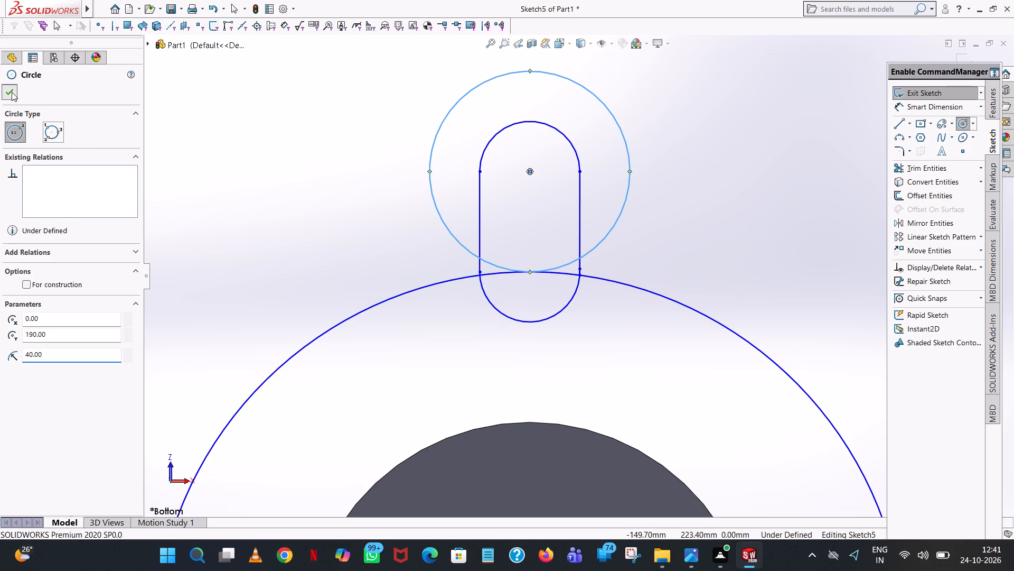
Draw vertical lines about 119 mm and 122 mm long from the 40 mm radius circle's side quadrants down into the base disc.
click(903, 121)
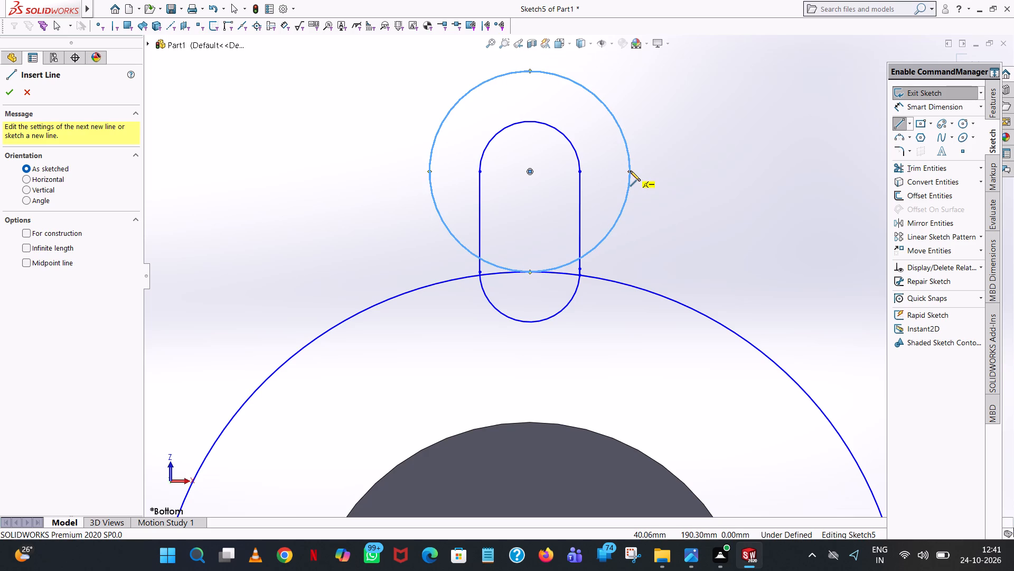
click(629, 170)
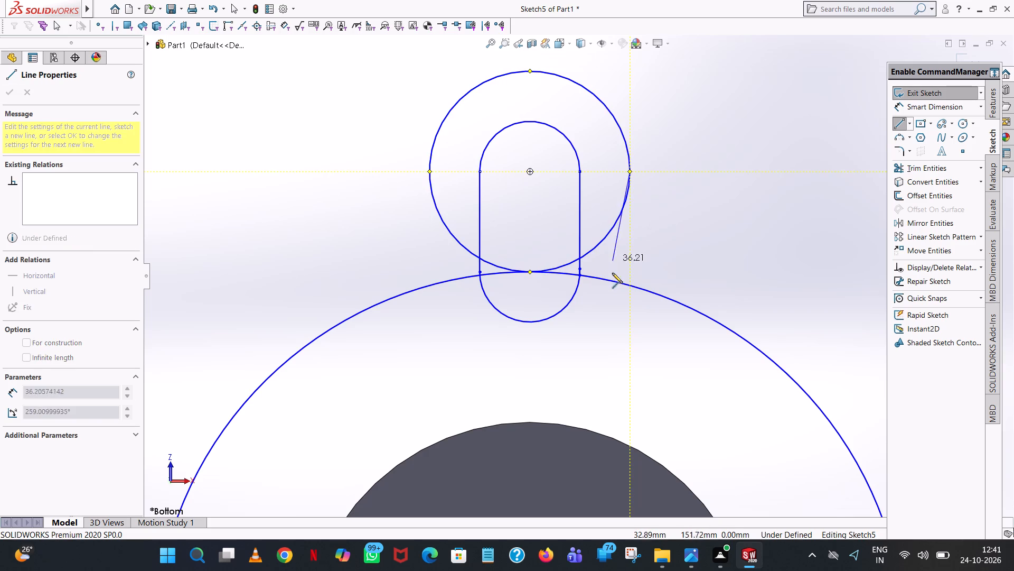
scroll(643, 345, up, 4)
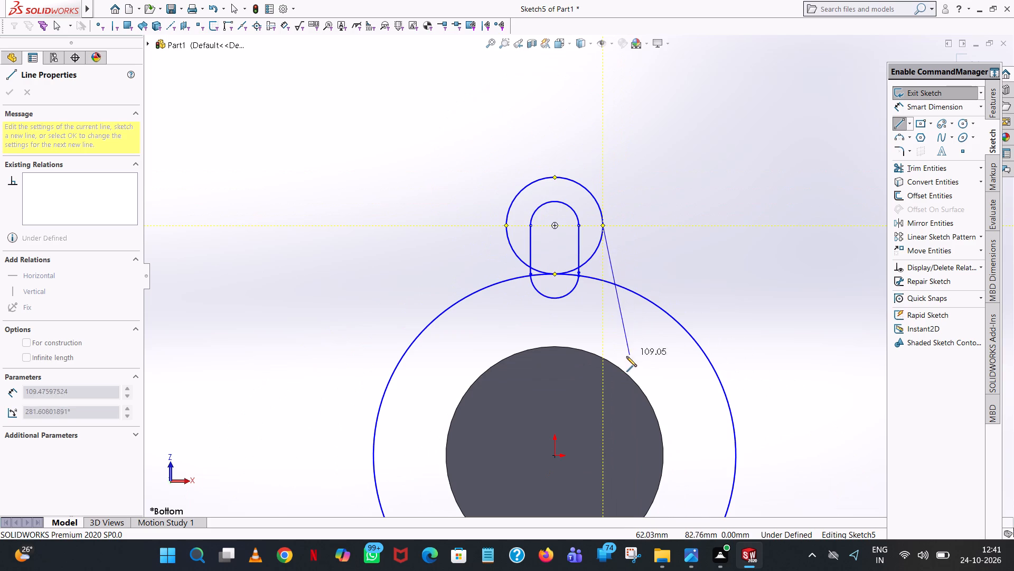
scroll(602, 356, down, 2)
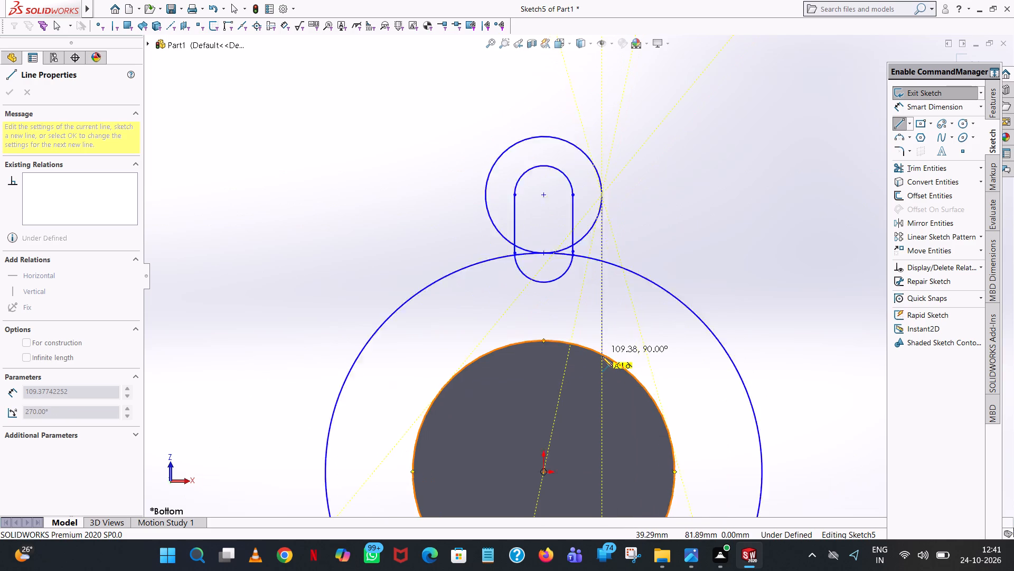
scroll(602, 356, down, 2)
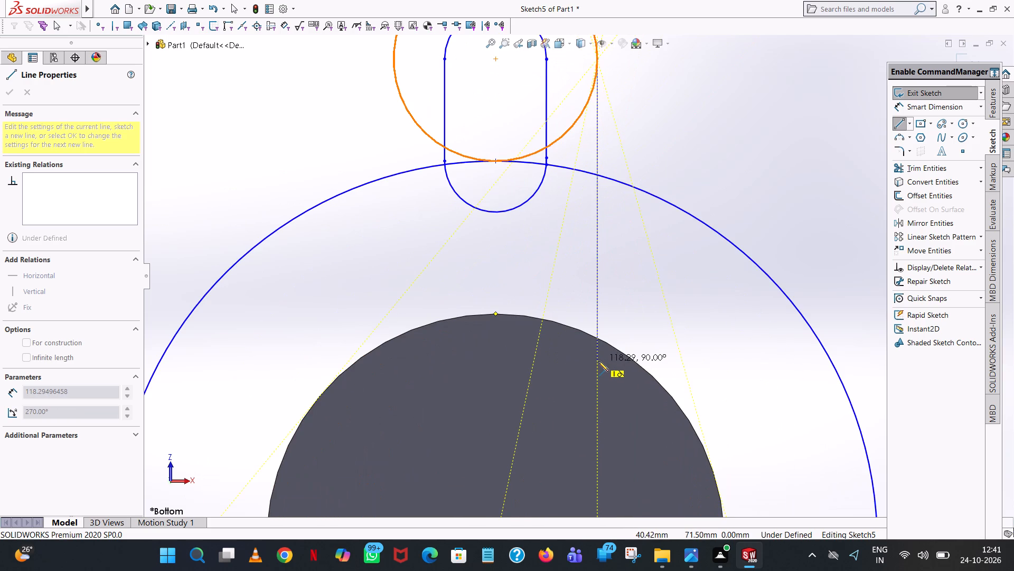
click(598, 361)
right_click(598, 361)
click(643, 365)
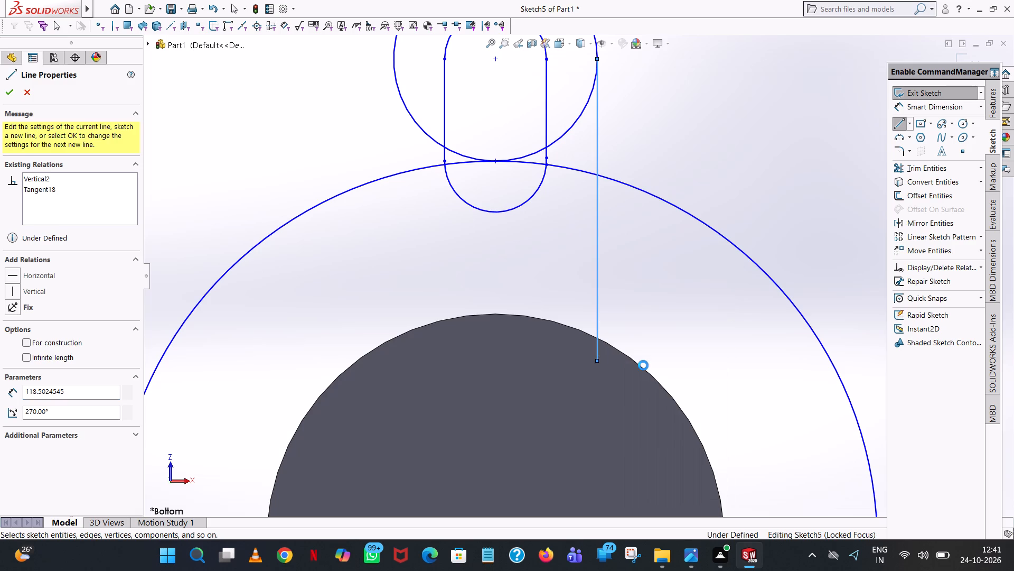
click(897, 121)
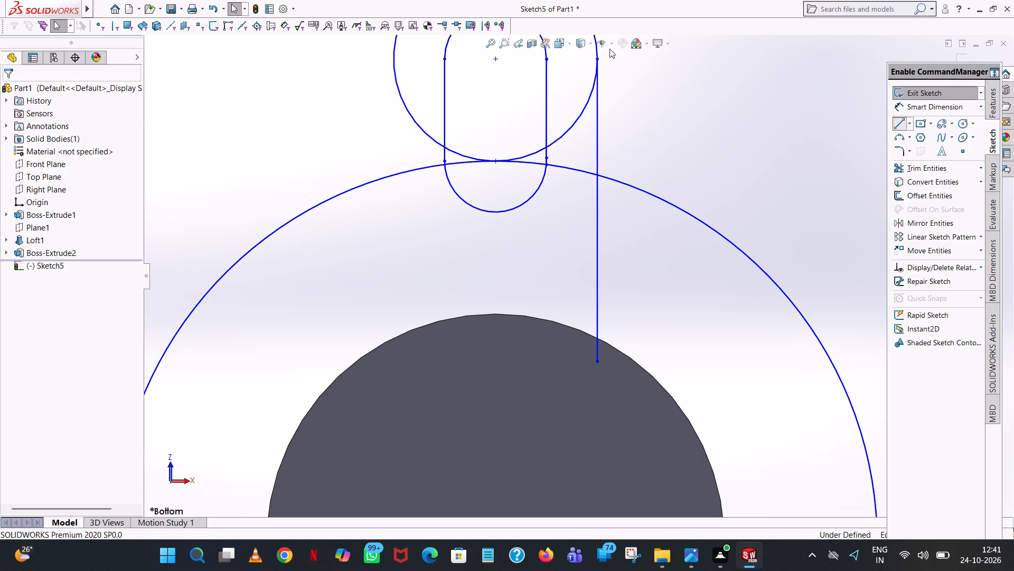
scroll(476, 59, up, 1)
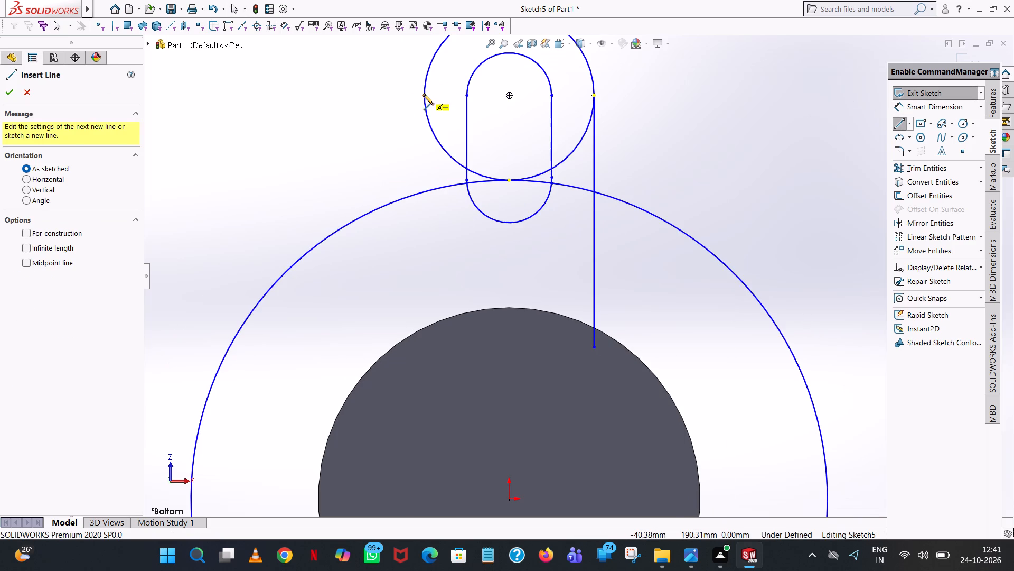
click(424, 95)
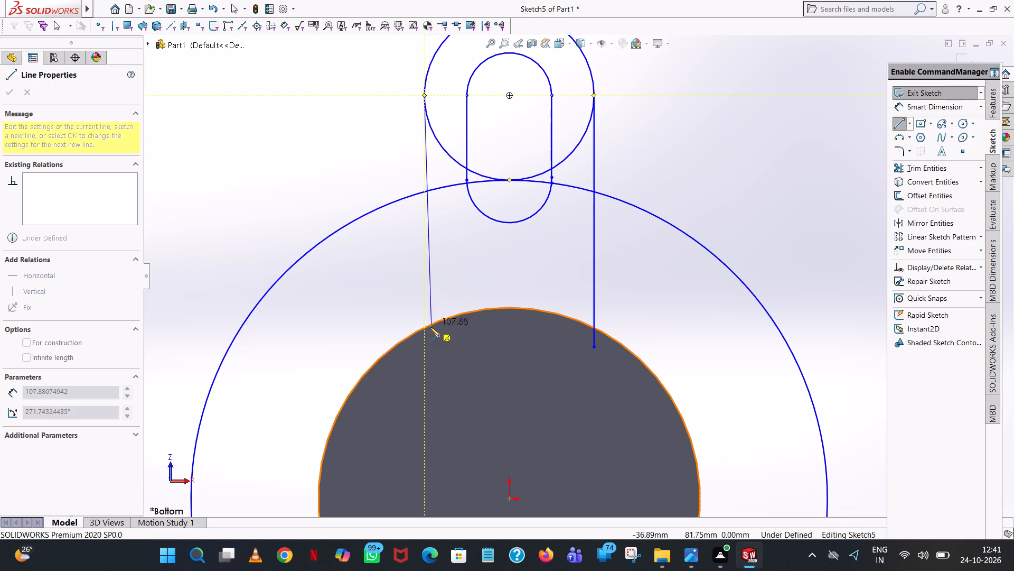
click(425, 355)
right_click(425, 355)
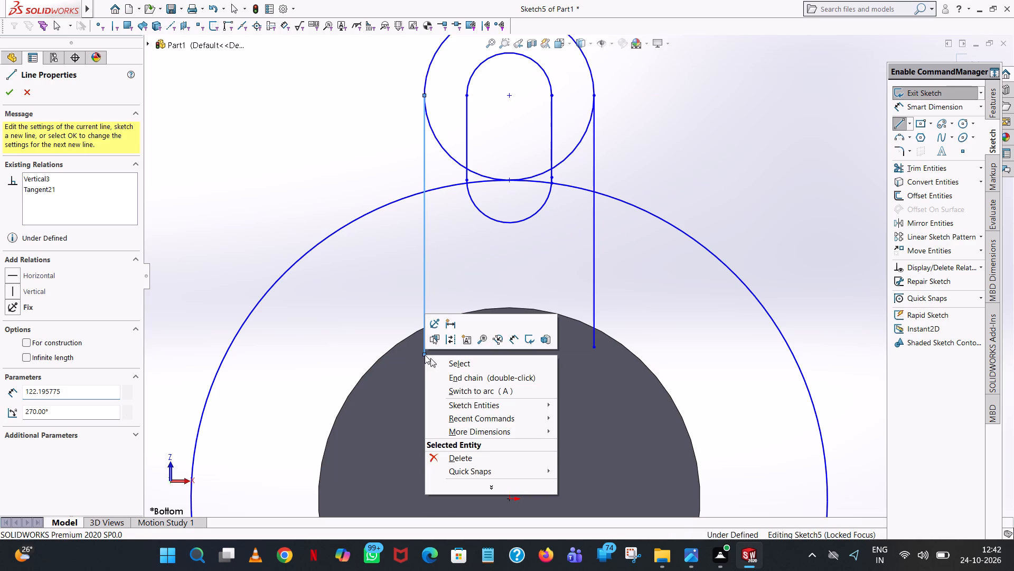
click(455, 364)
Trim away the lower half of the 40 mm radius circle between the two long vertical lines.
click(936, 167)
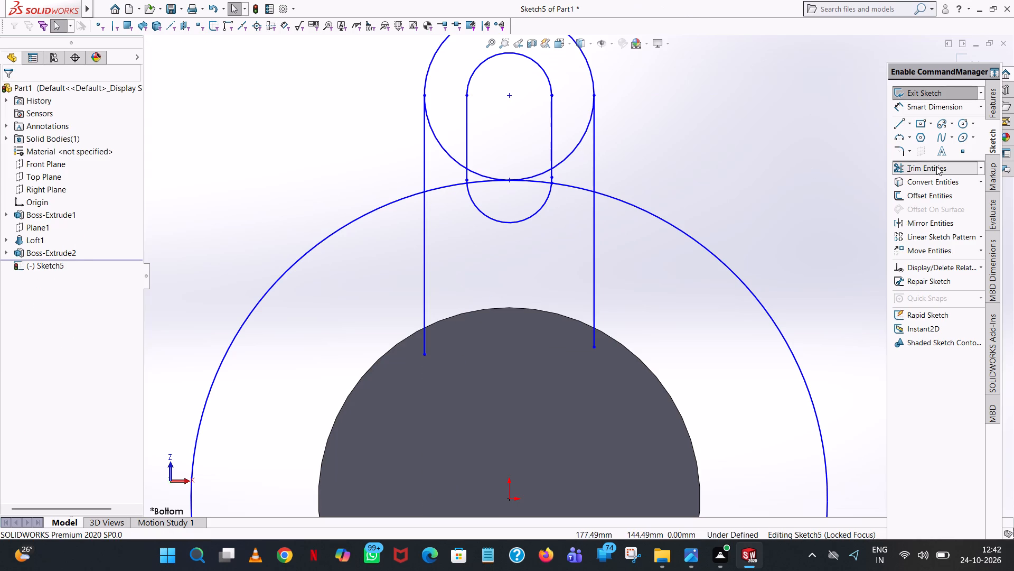
click(583, 137)
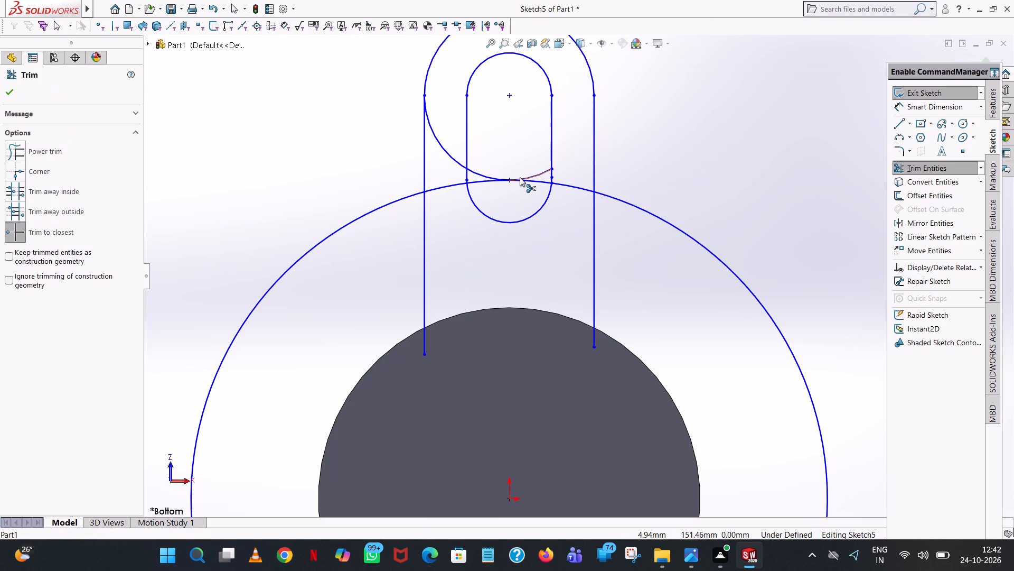
click(520, 177)
click(496, 177)
click(456, 158)
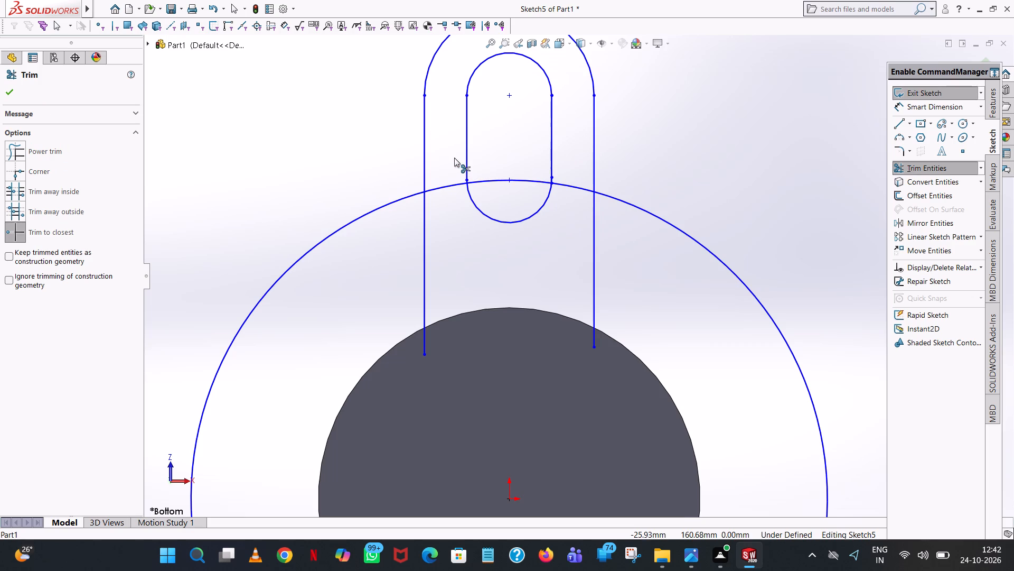
Trim the 150 mm radius circle's segments between the lobe's two long vertical lines.
click(458, 183)
click(476, 180)
click(565, 186)
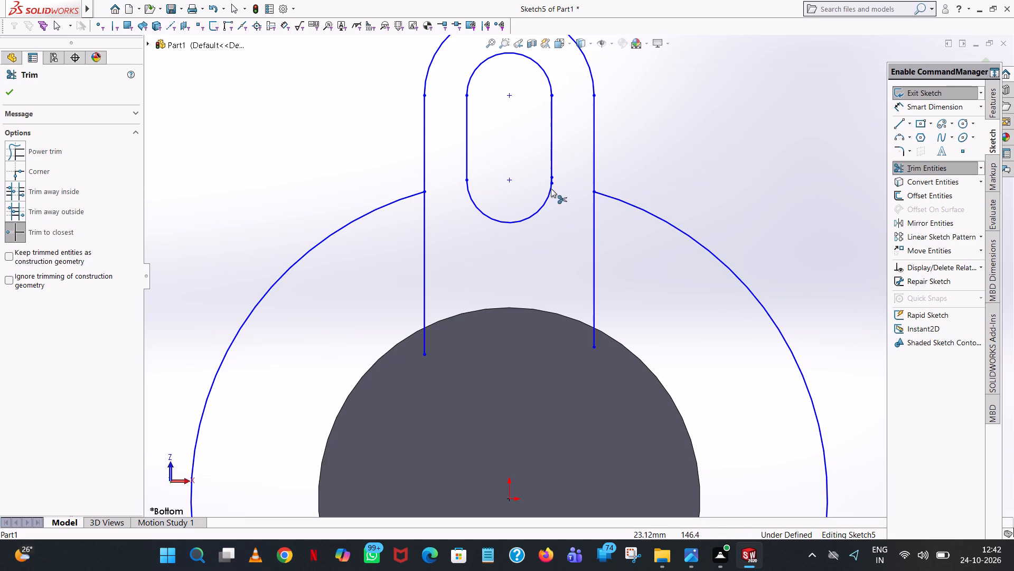
scroll(506, 170, up, 4)
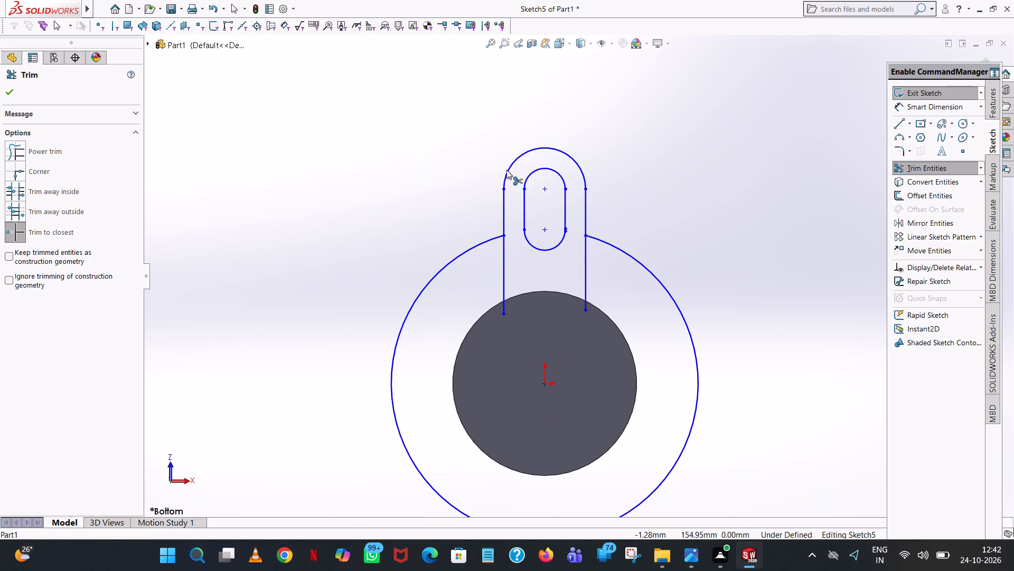
Sketch a 90 mm radius circle centred on the origin, matching the base disc's edge.
click(961, 122)
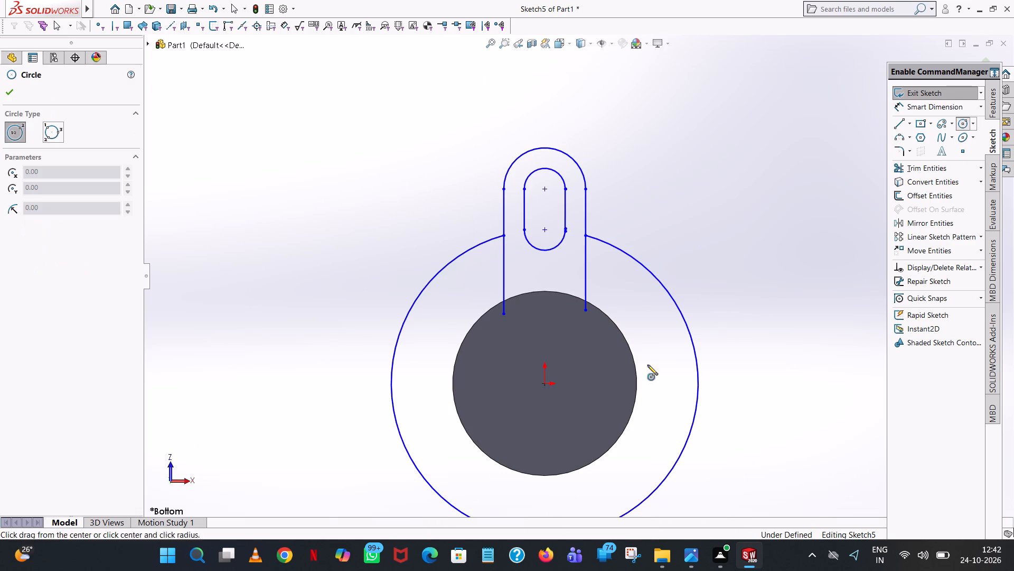
click(547, 385)
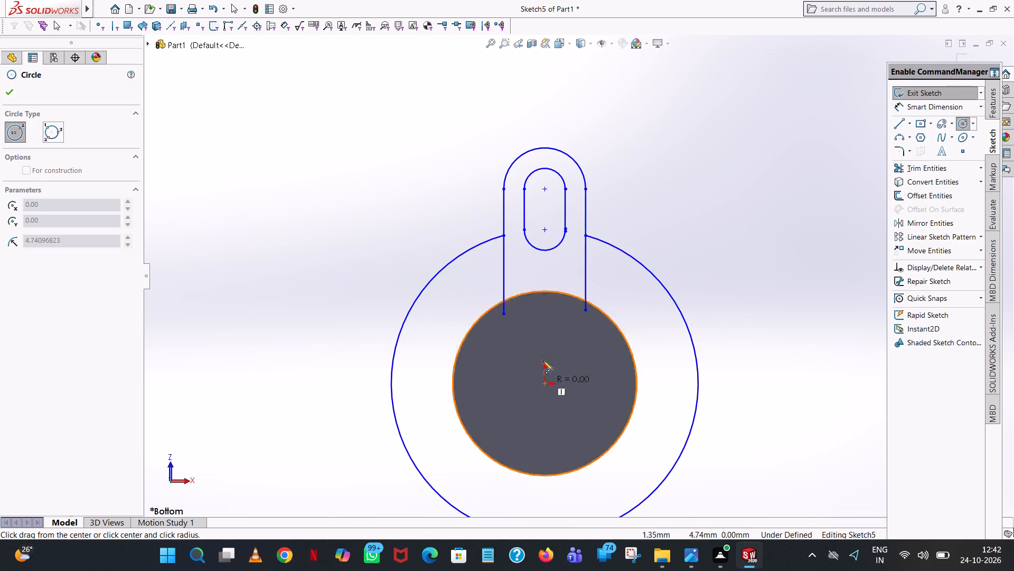
click(528, 294)
right_click(528, 294)
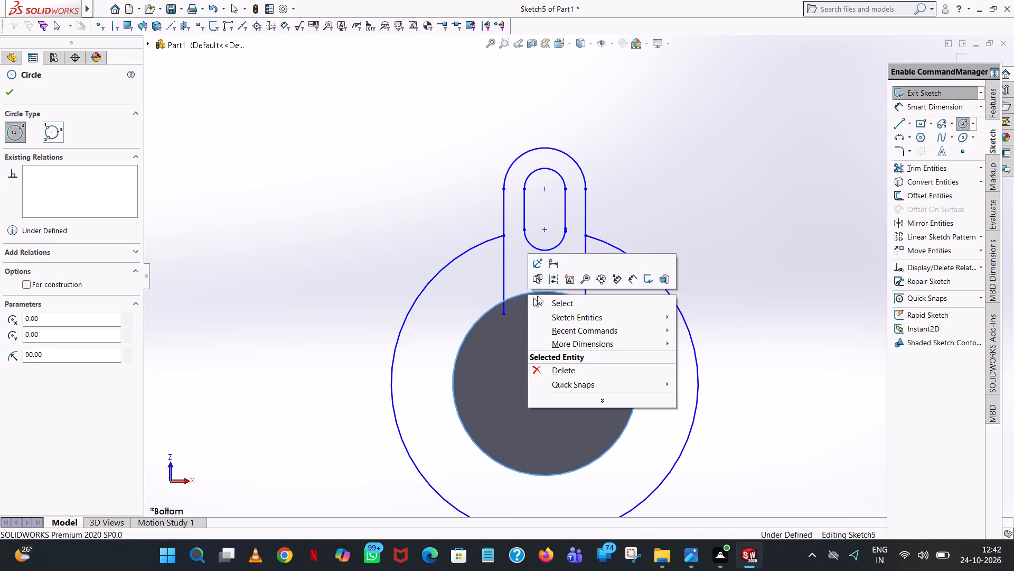
click(566, 303)
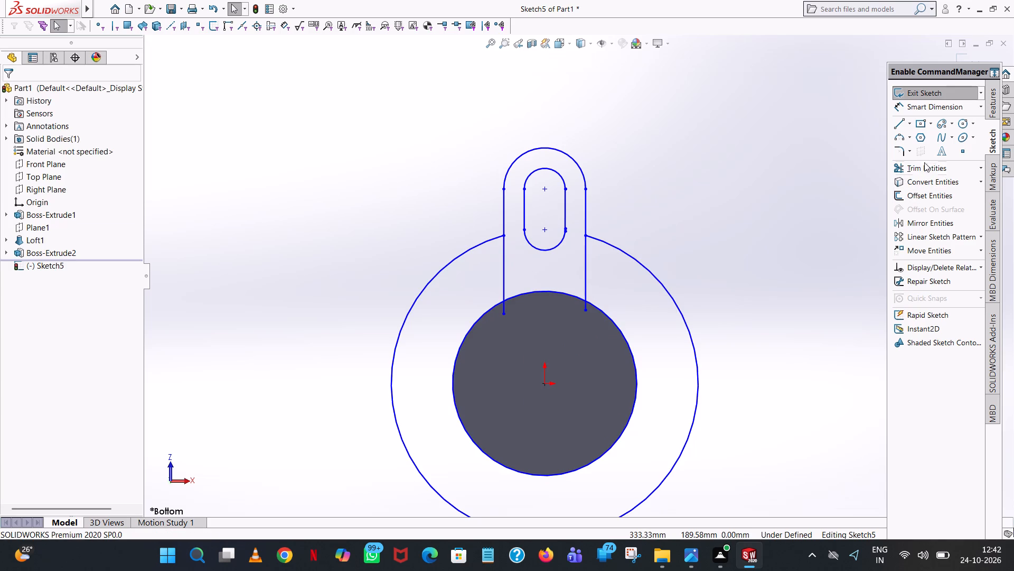
Trim the ends of both long vertical lines that extend inside the 90 mm radius circle.
click(922, 166)
click(506, 312)
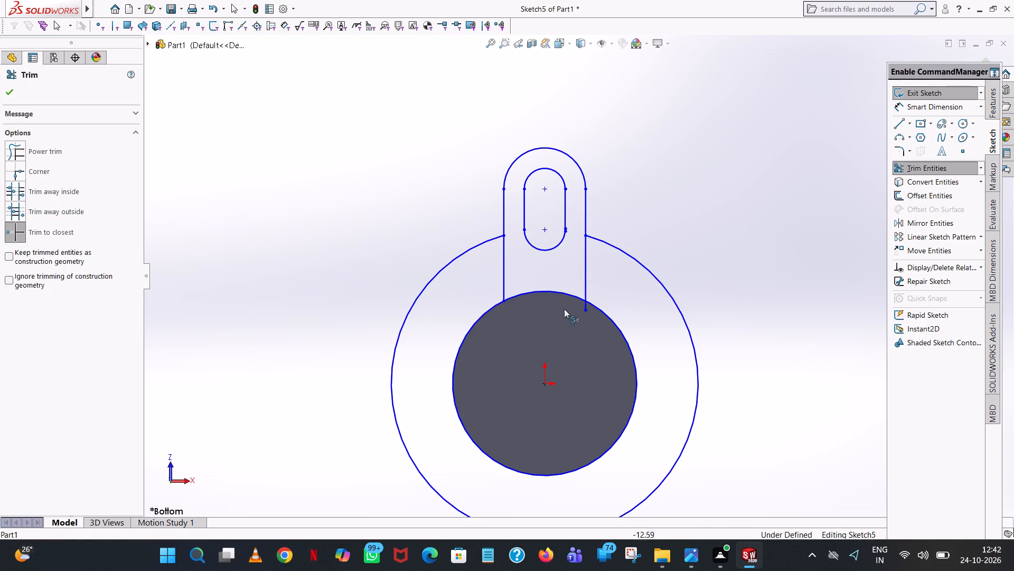
click(585, 309)
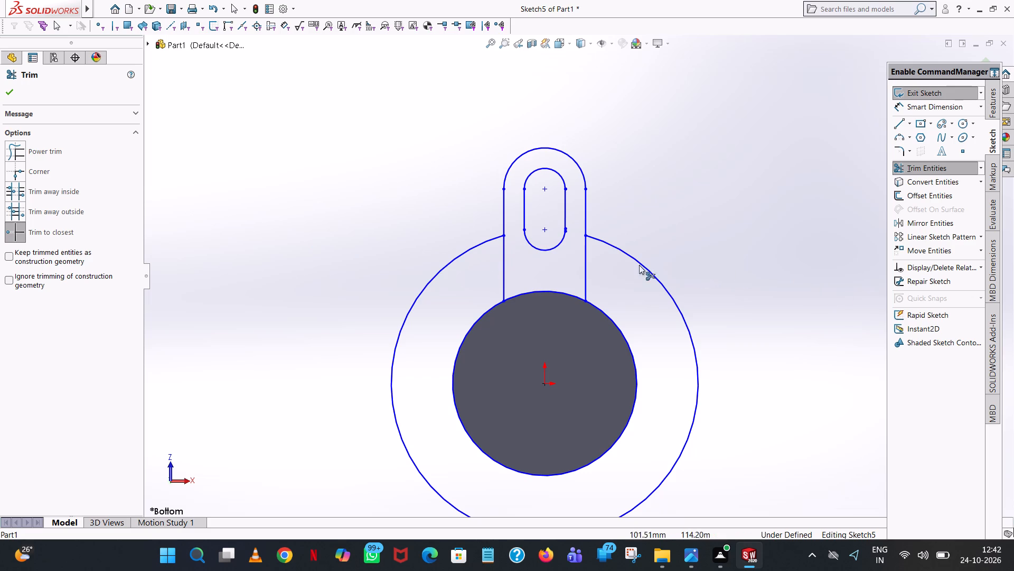
Trim the leftover sliver where the slot's lower arc overlaps its right side line.
scroll(574, 240, down, 18)
scroll(548, 218, down, 7)
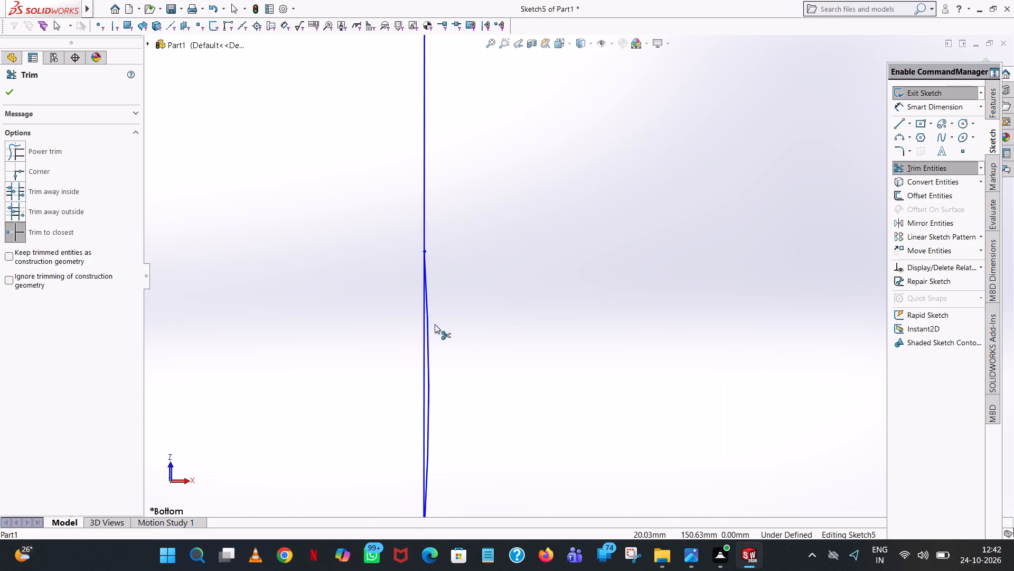
scroll(436, 325, up, 2)
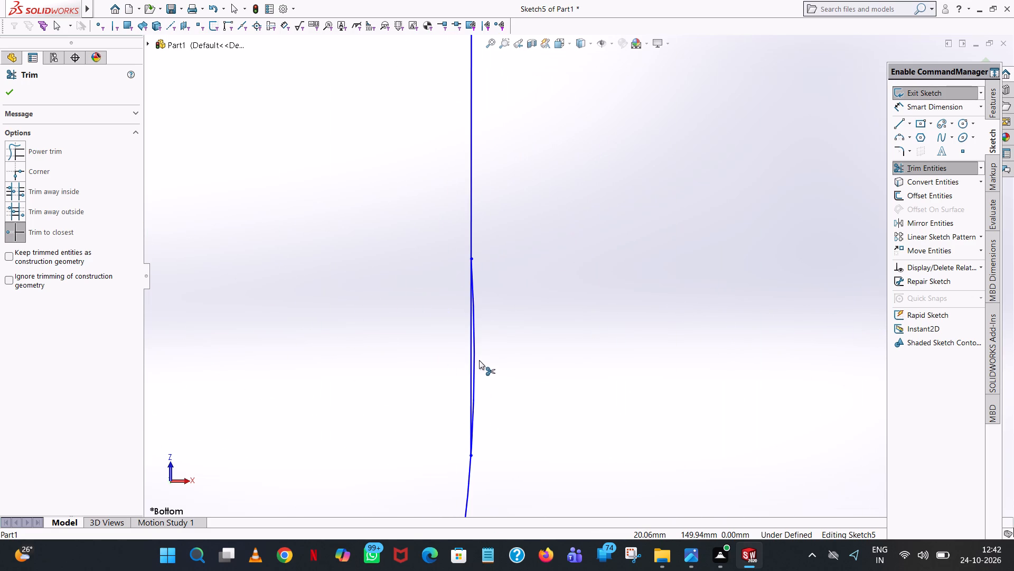
click(476, 356)
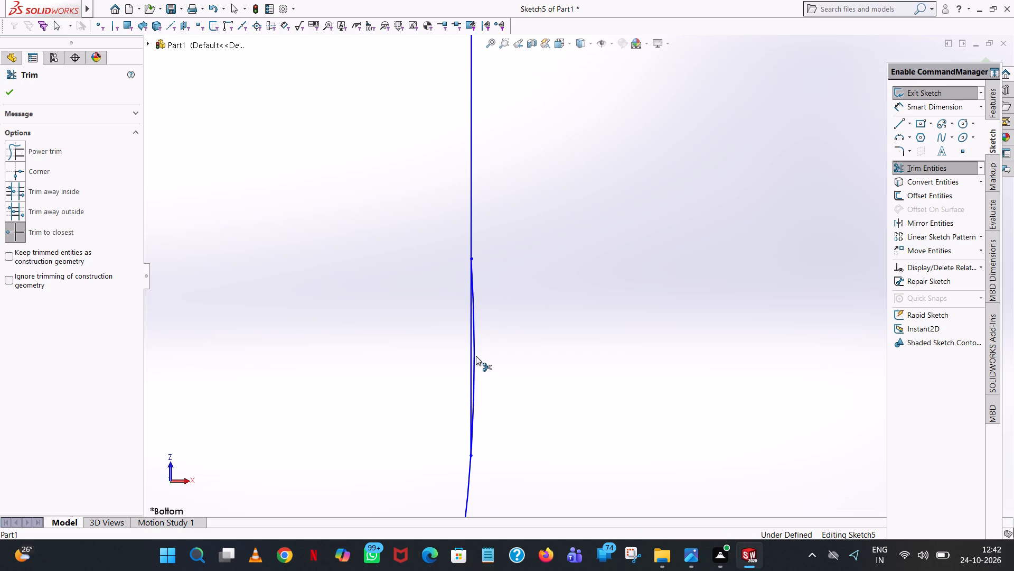
scroll(471, 260, up, 8)
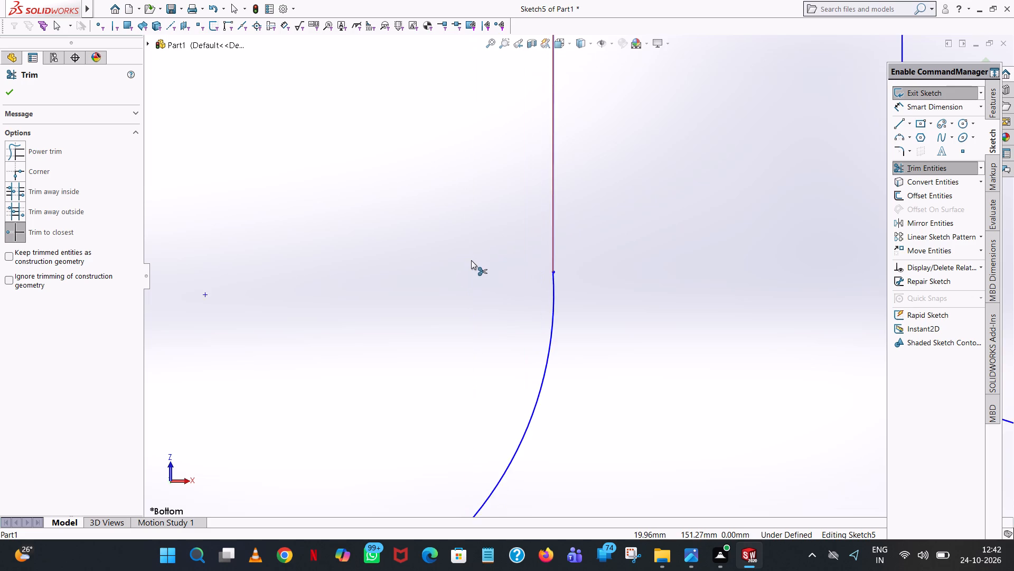
scroll(471, 261, up, 6)
scroll(343, 290, down, 4)
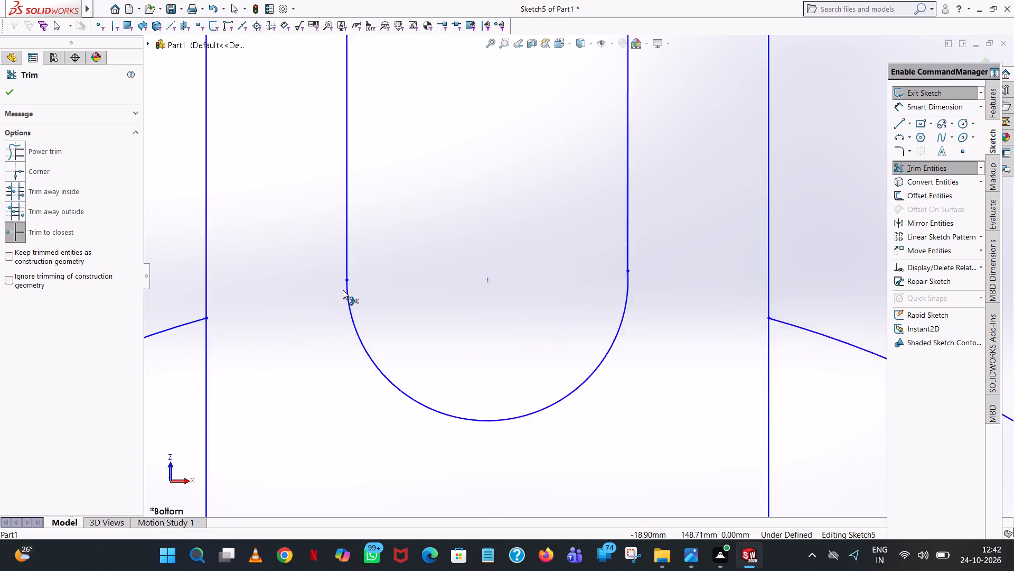
scroll(343, 290, down, 6)
Circular-pattern the lobe outline and its slot about the origin with 3 equally spaced instances over 360 degrees.
scroll(343, 289, up, 18)
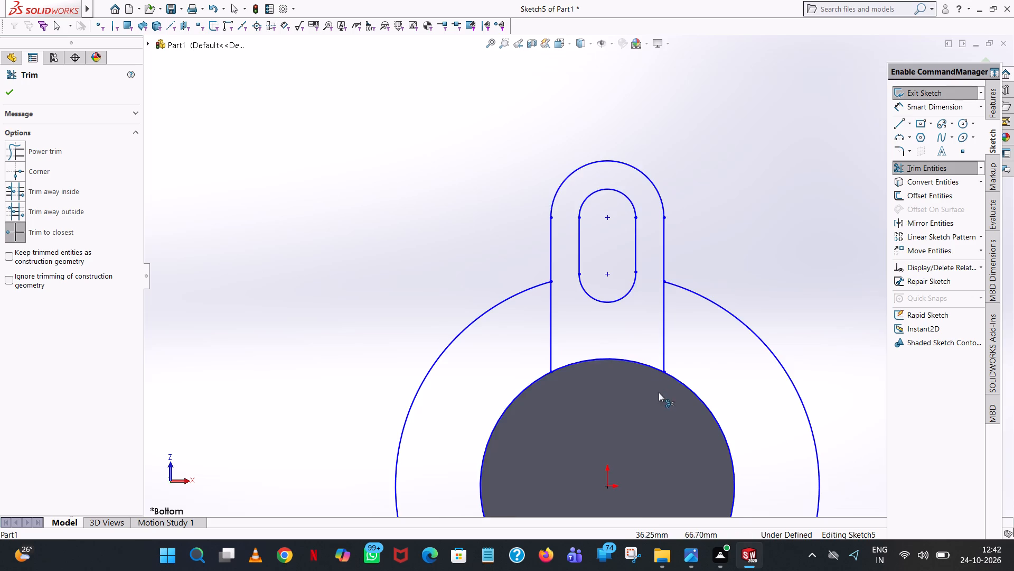
scroll(659, 392, up, 2)
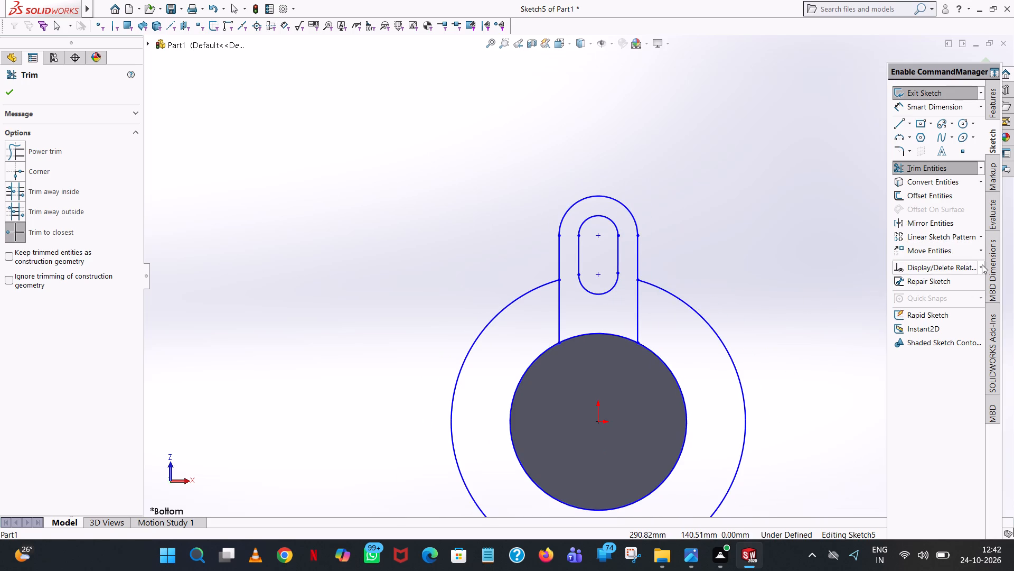
click(982, 264)
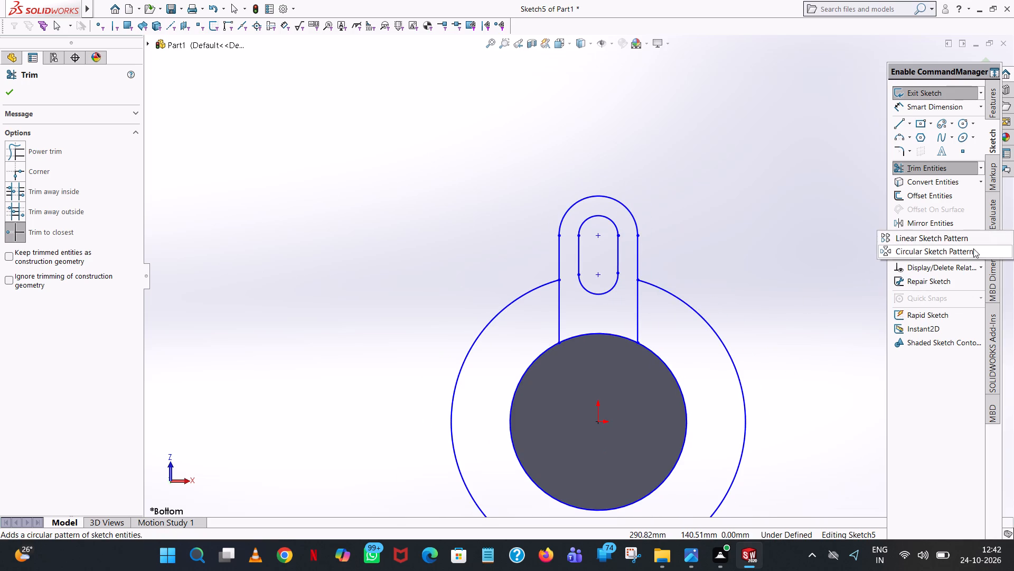
click(973, 248)
click(623, 201)
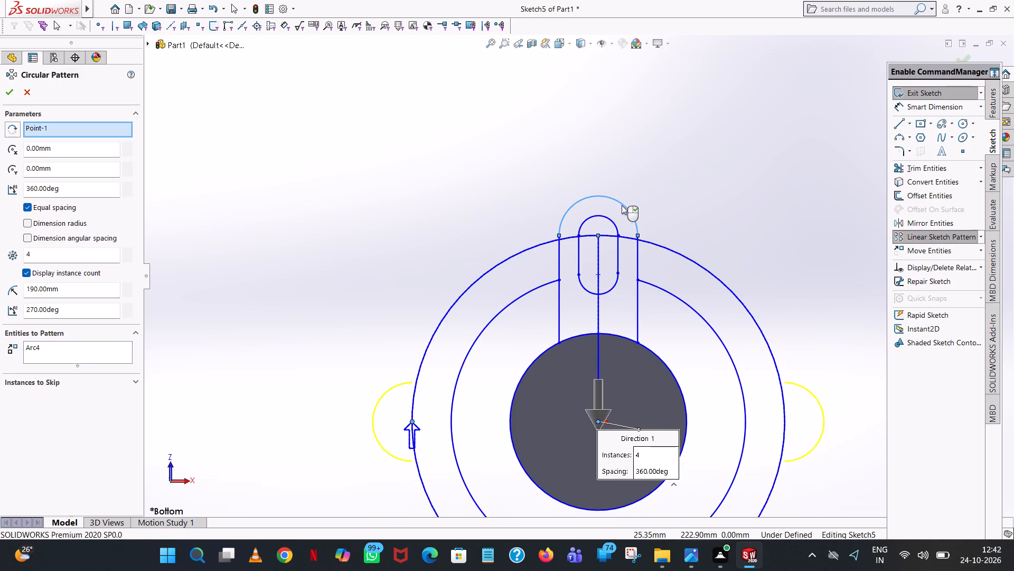
click(610, 219)
click(616, 256)
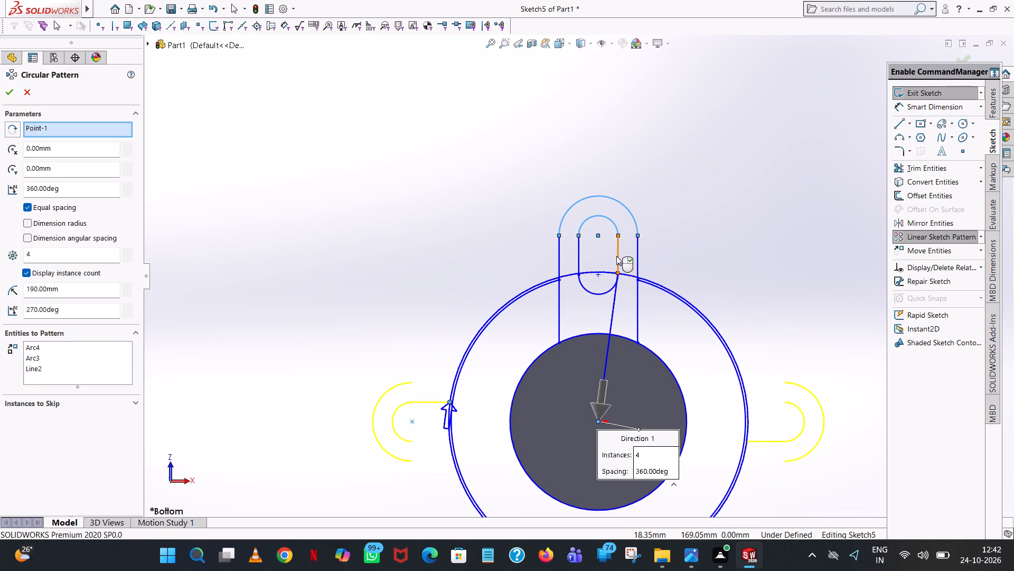
click(611, 287)
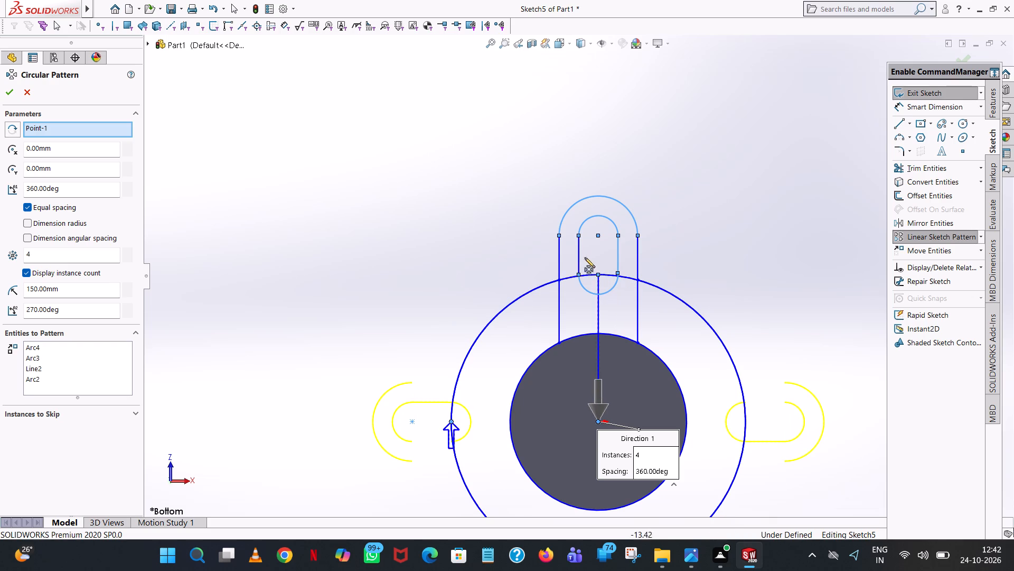
click(580, 251)
scroll(590, 312, up, 1)
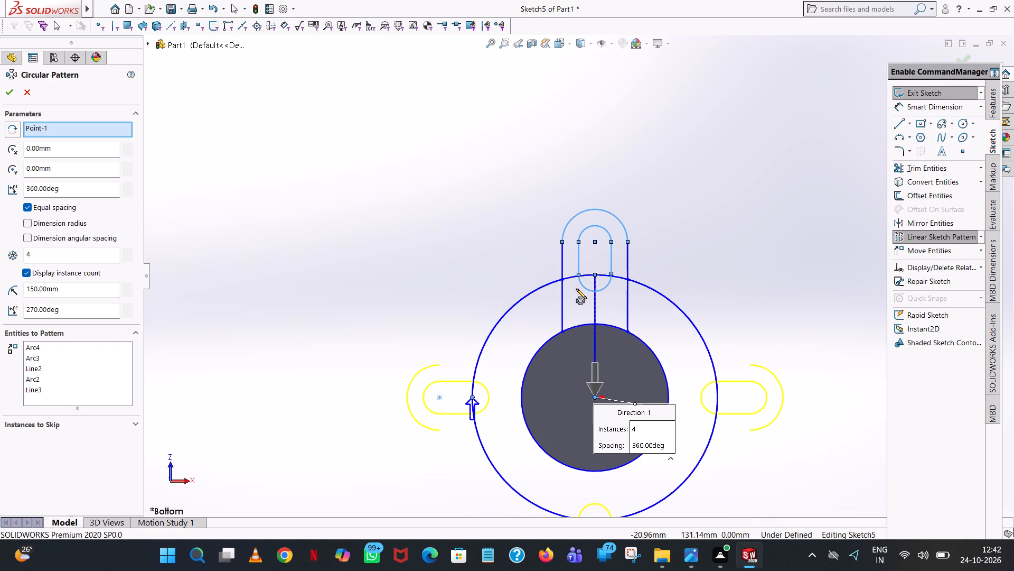
click(563, 284)
click(631, 314)
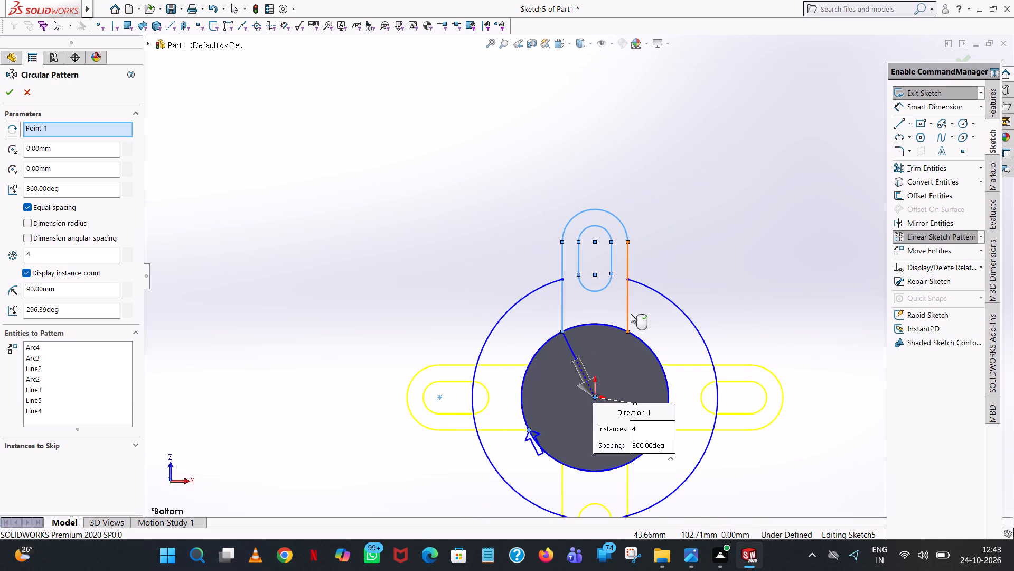
scroll(634, 339, up, 2)
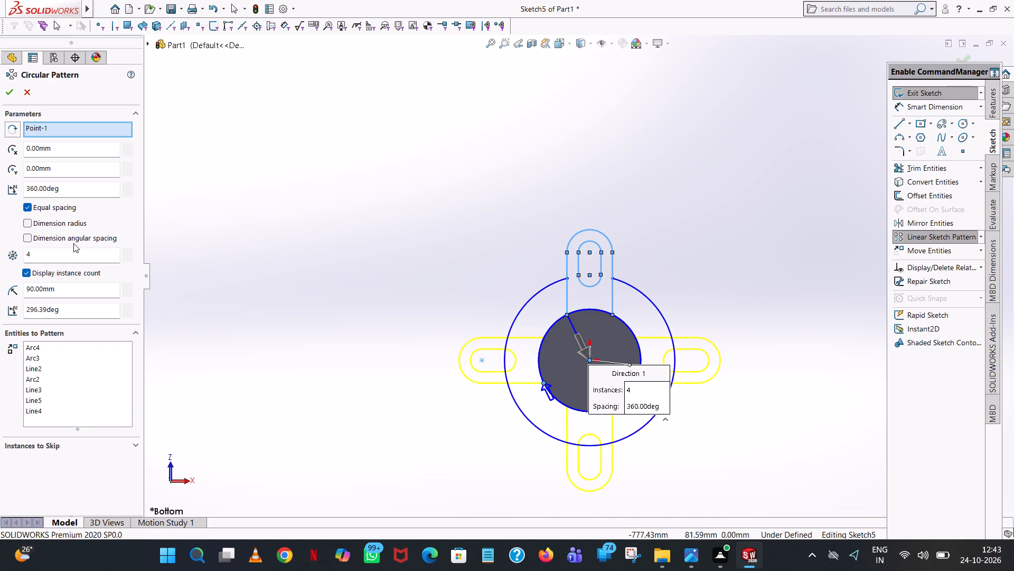
click(129, 257)
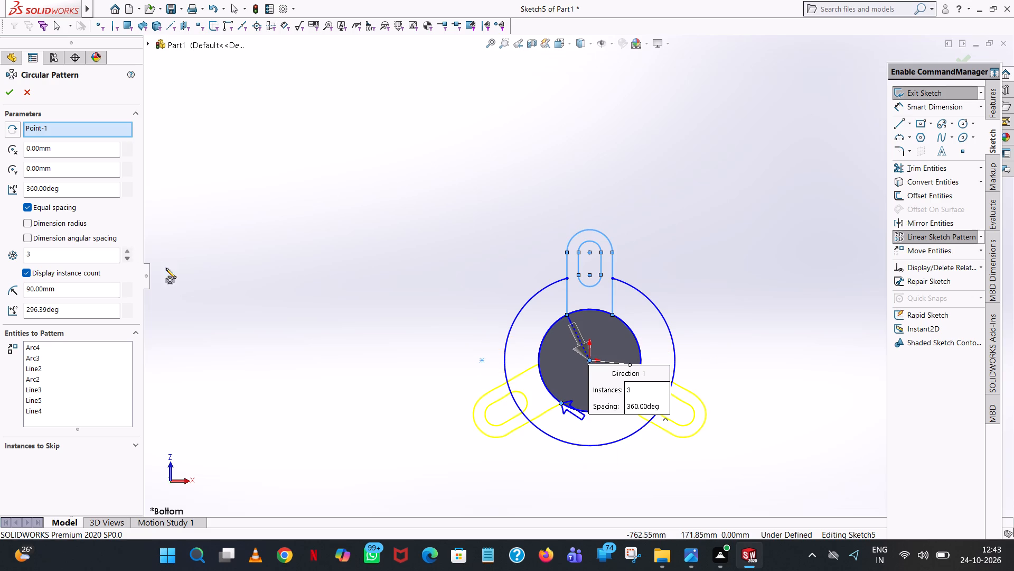
click(11, 92)
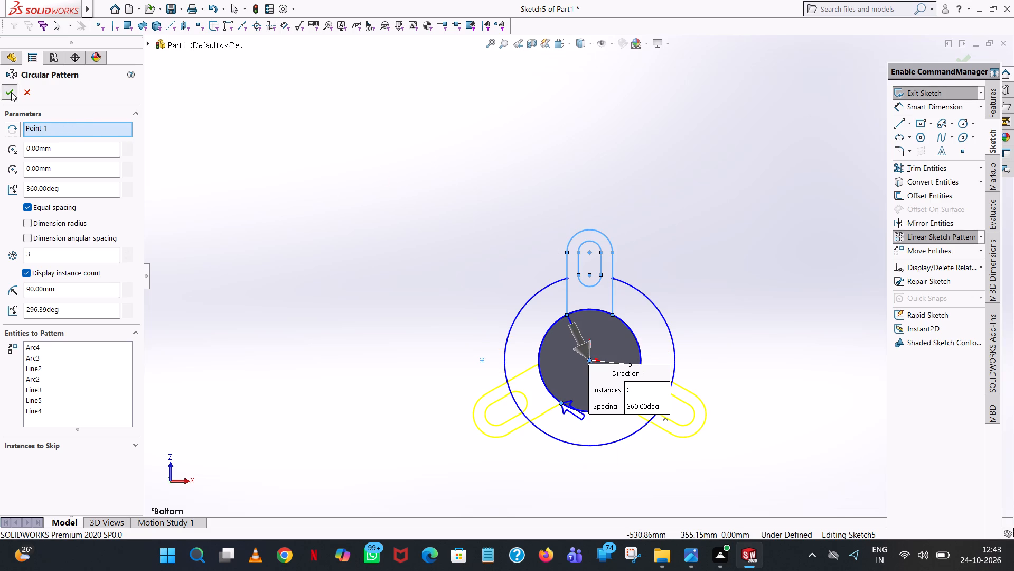
Convert the remaining 150 mm radius circle arc to construction geometry.
scroll(553, 429, down, 1)
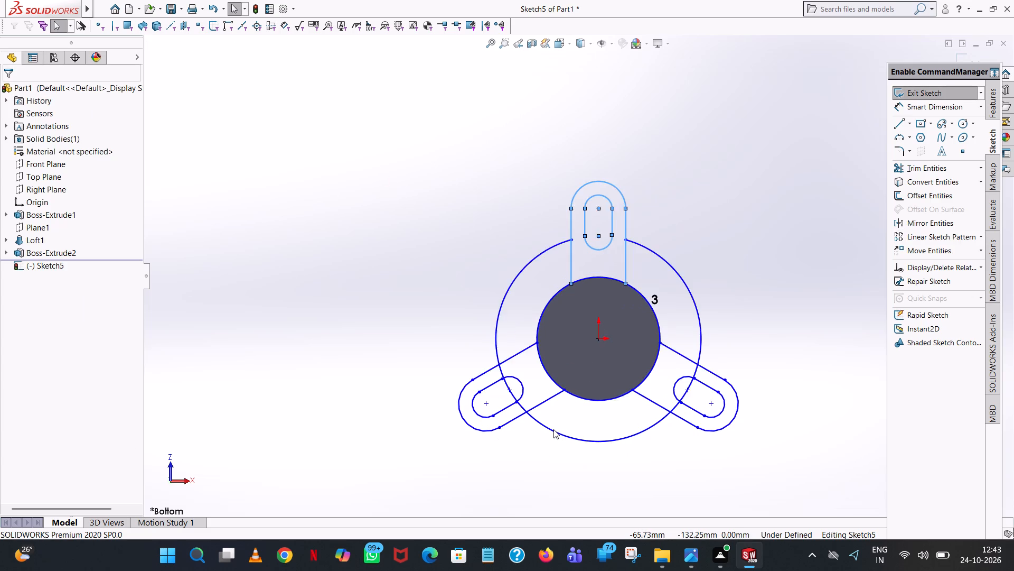
scroll(553, 429, down, 1)
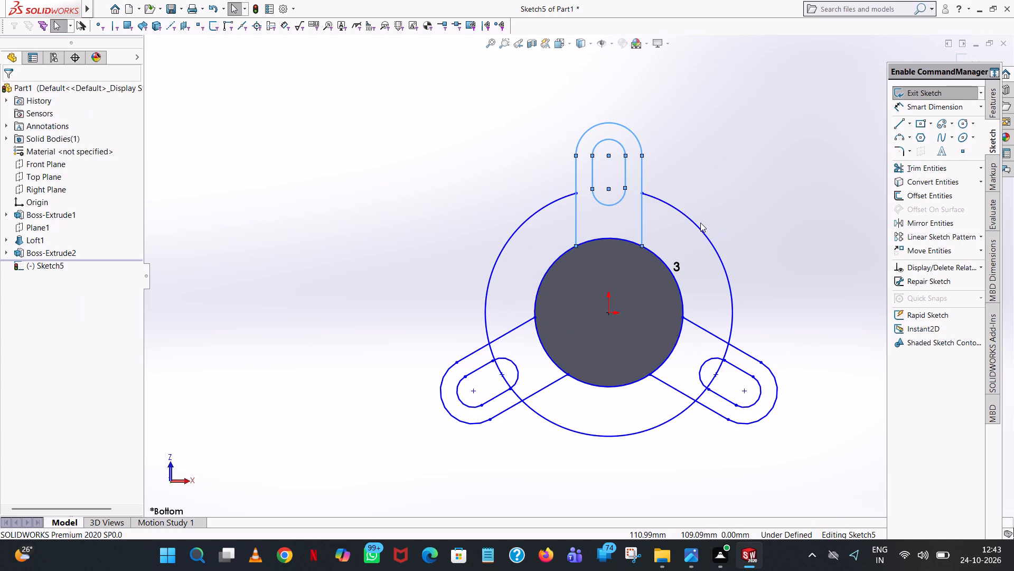
click(697, 225)
right_click(697, 225)
click(720, 209)
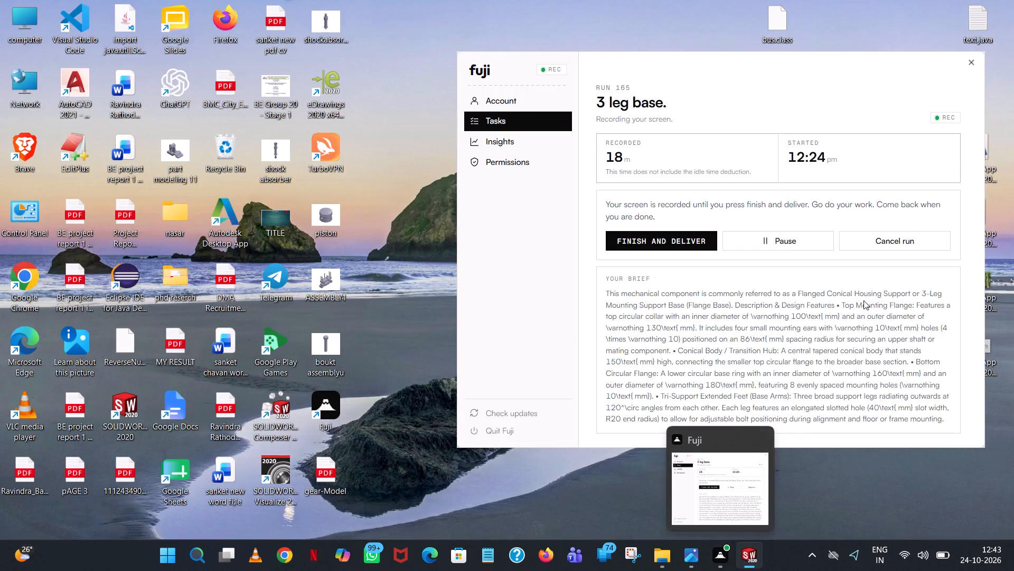
Add a 40 mm radius dimension to the upper lobe's outer arc.
click(950, 107)
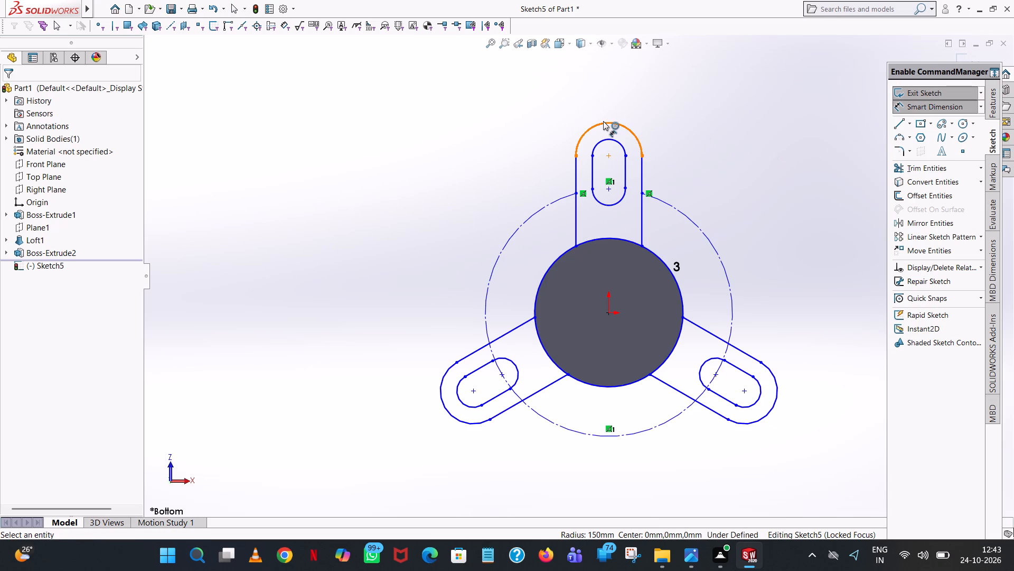
click(603, 121)
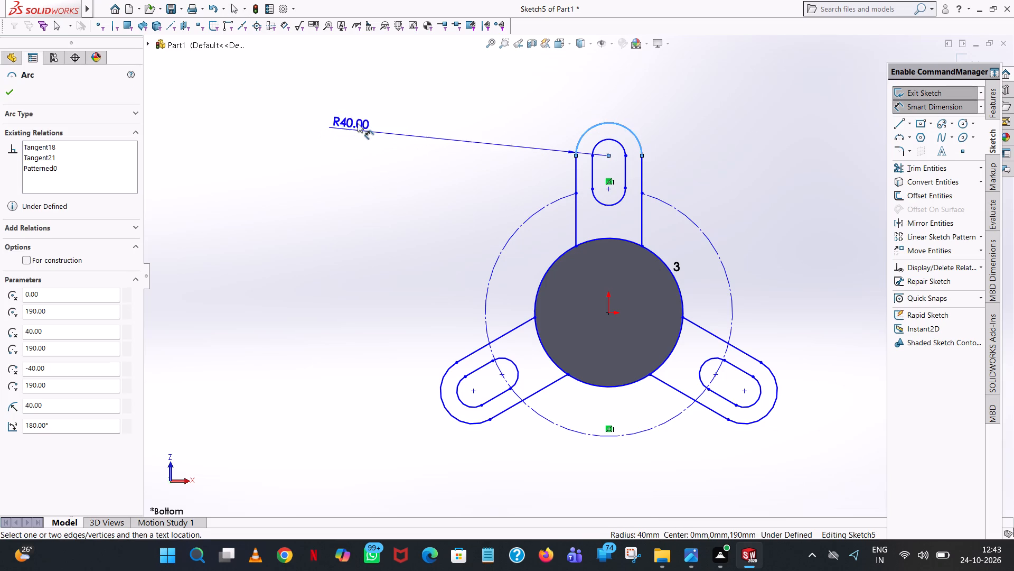
click(358, 123)
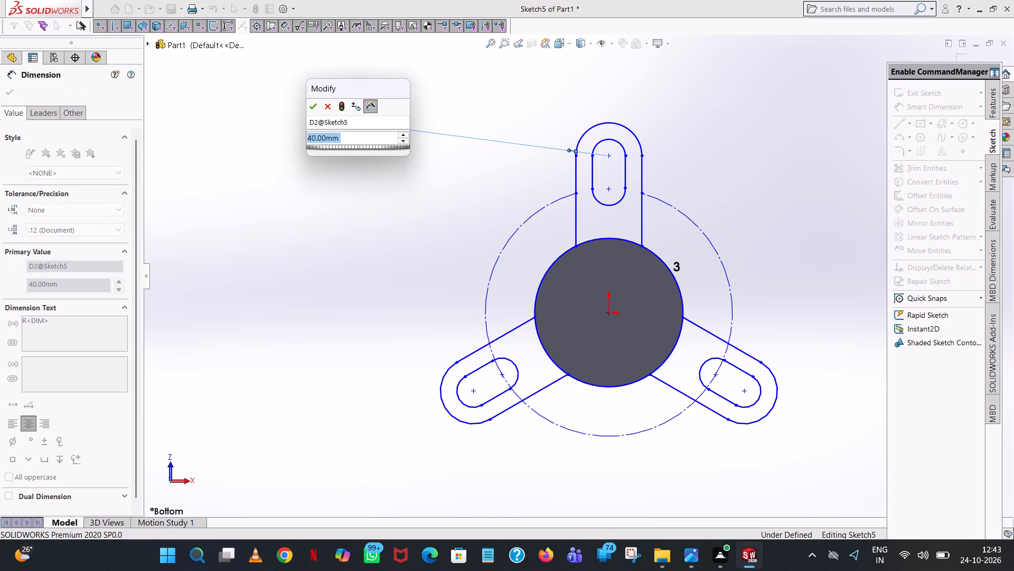
click(314, 102)
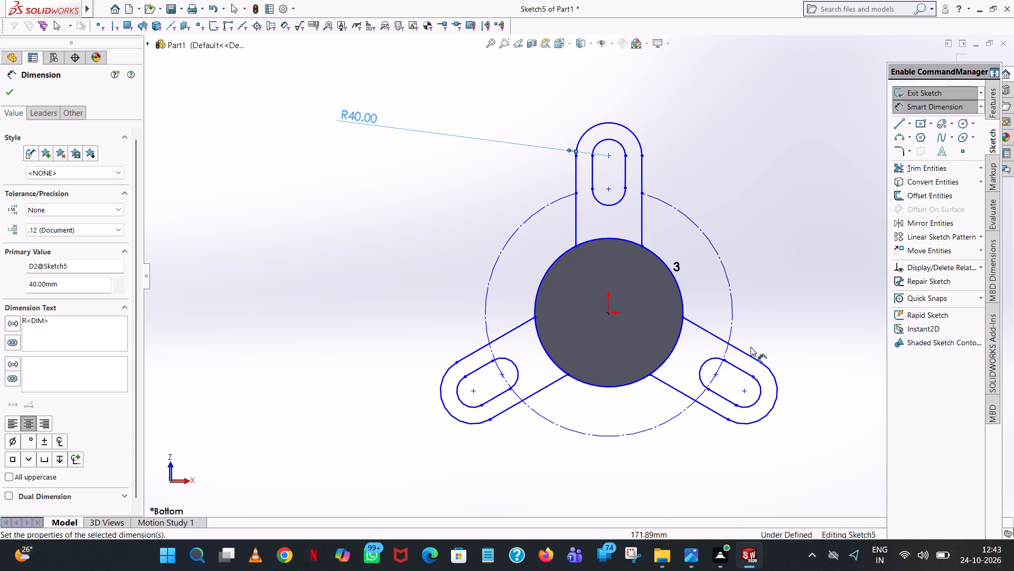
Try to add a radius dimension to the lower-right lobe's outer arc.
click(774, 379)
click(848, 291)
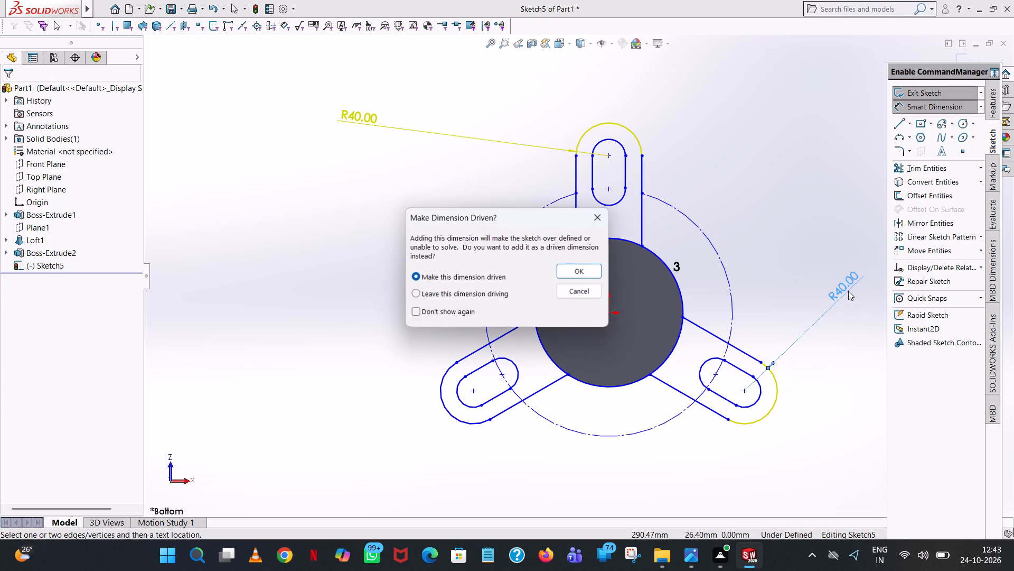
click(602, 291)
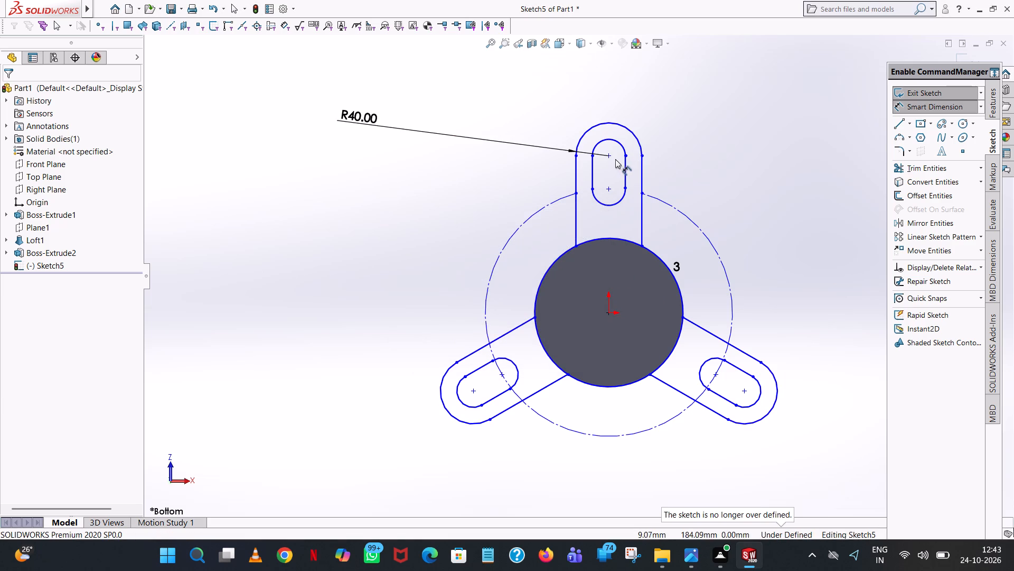
Add a 20 mm radius dimension to the outer end arc of the upper lobe's slot.
click(611, 137)
click(666, 72)
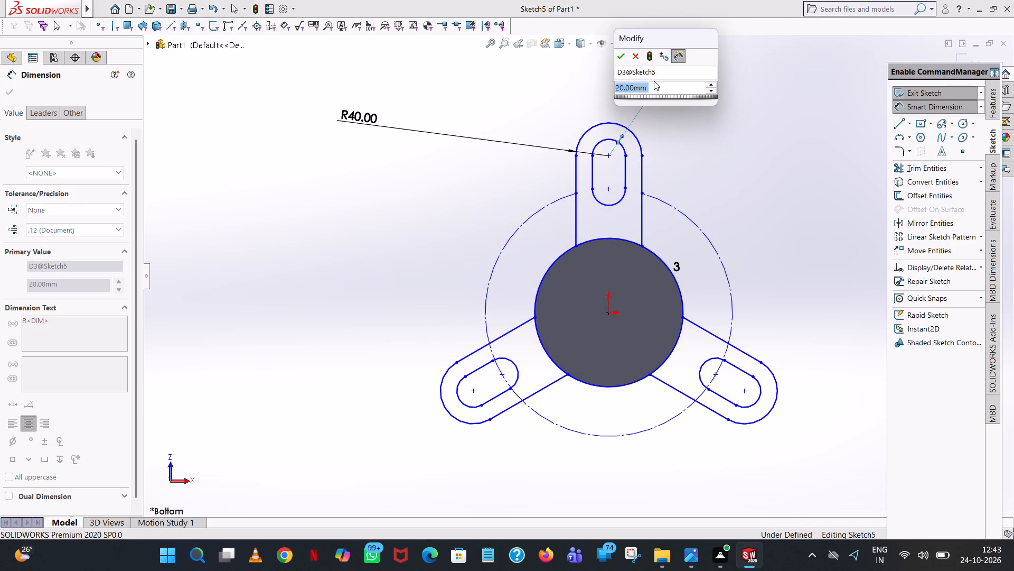
click(615, 50)
click(718, 135)
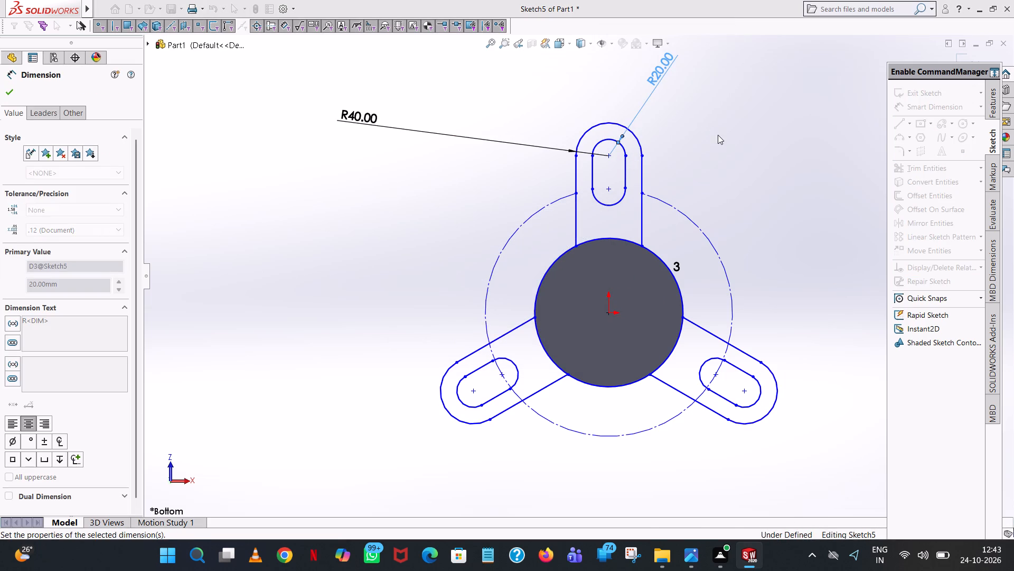
Add a 190 mm vertical dimension from the origin to the centre of the upper slot's outer arc.
click(608, 154)
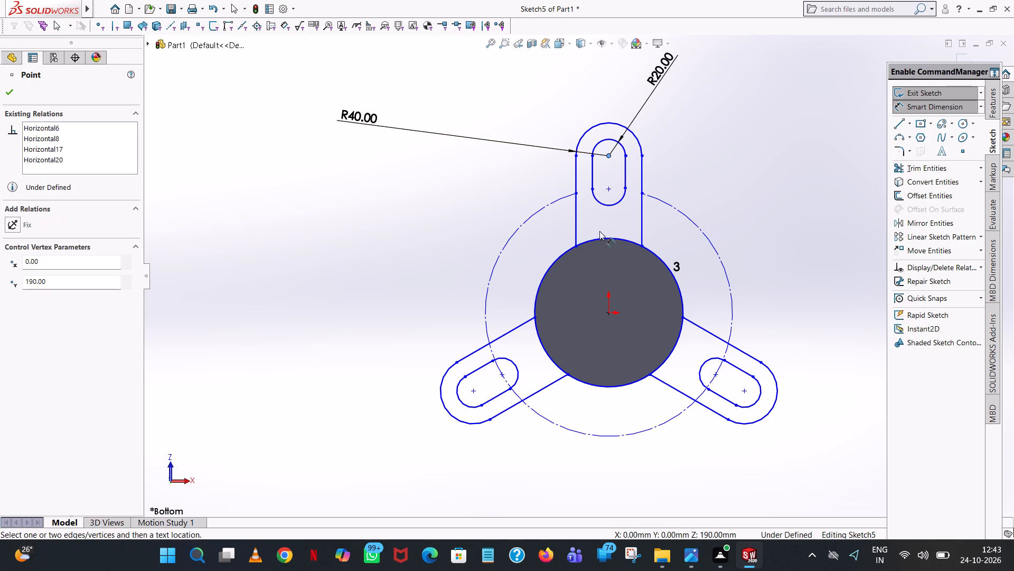
click(608, 314)
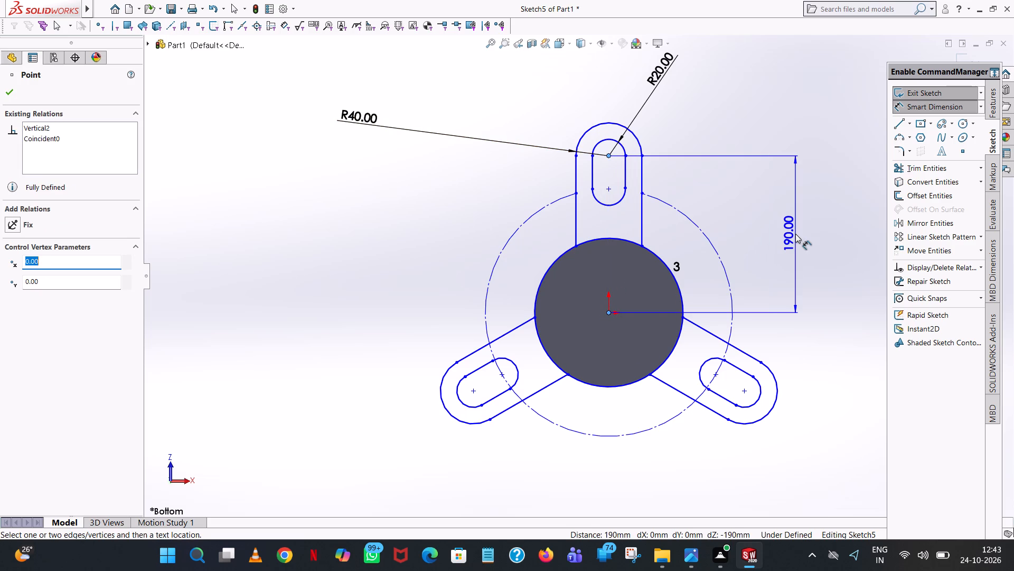
click(795, 234)
click(749, 220)
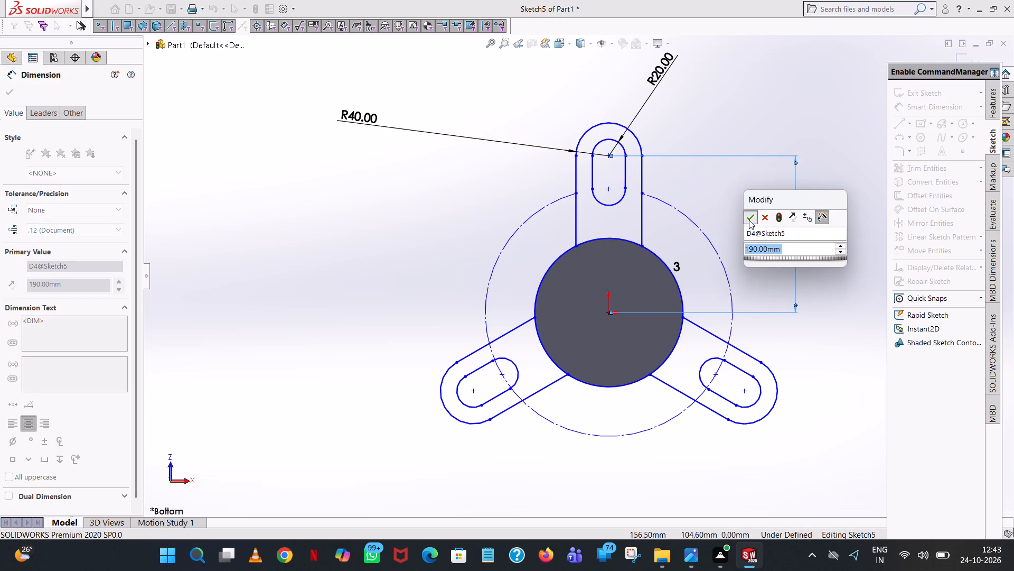
click(745, 107)
Add a 150 mm vertical dimension from the origin to the centre of the upper slot's inner arc.
click(610, 188)
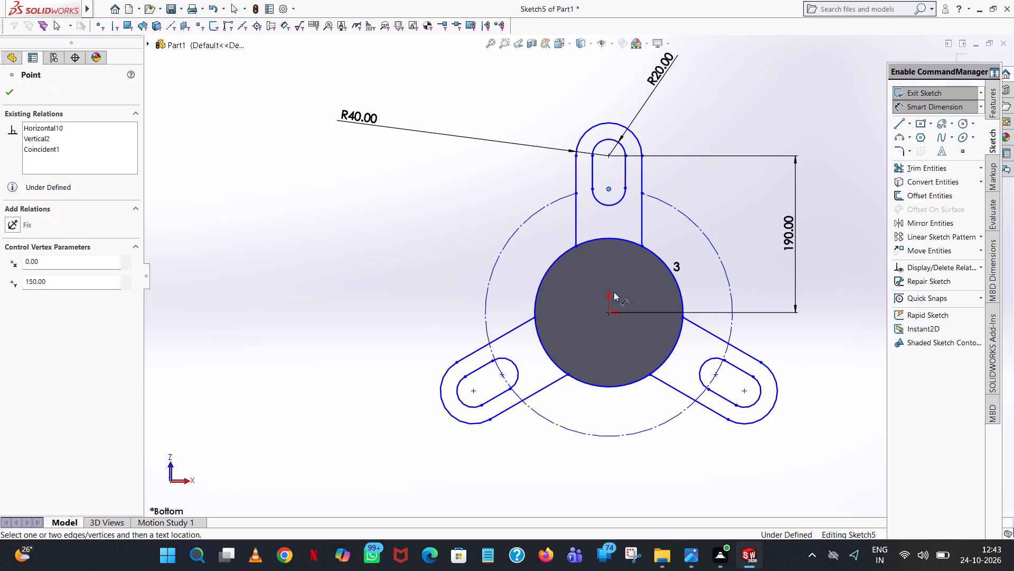
click(611, 311)
click(333, 275)
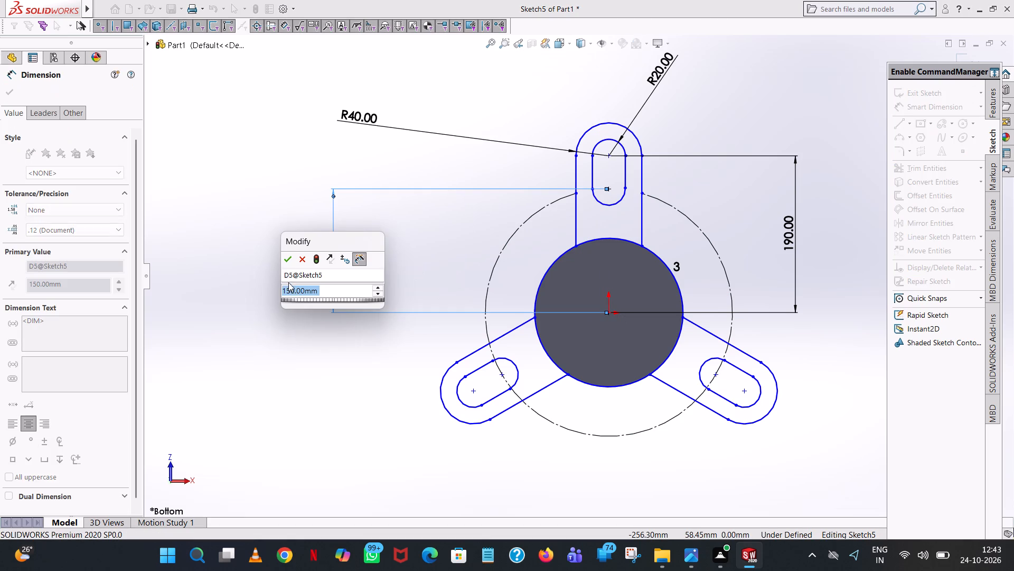
click(292, 260)
click(375, 144)
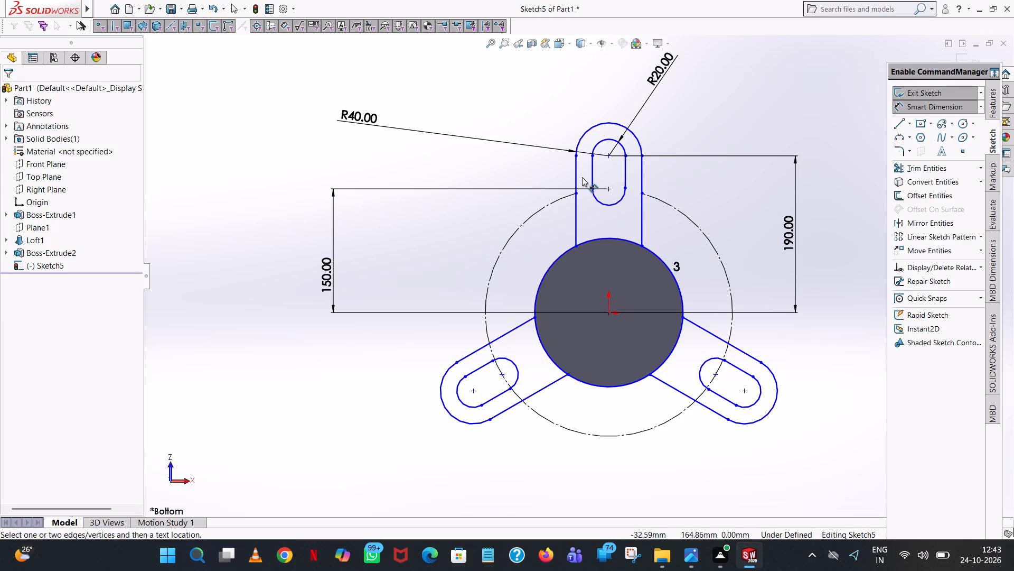
key(Escape)
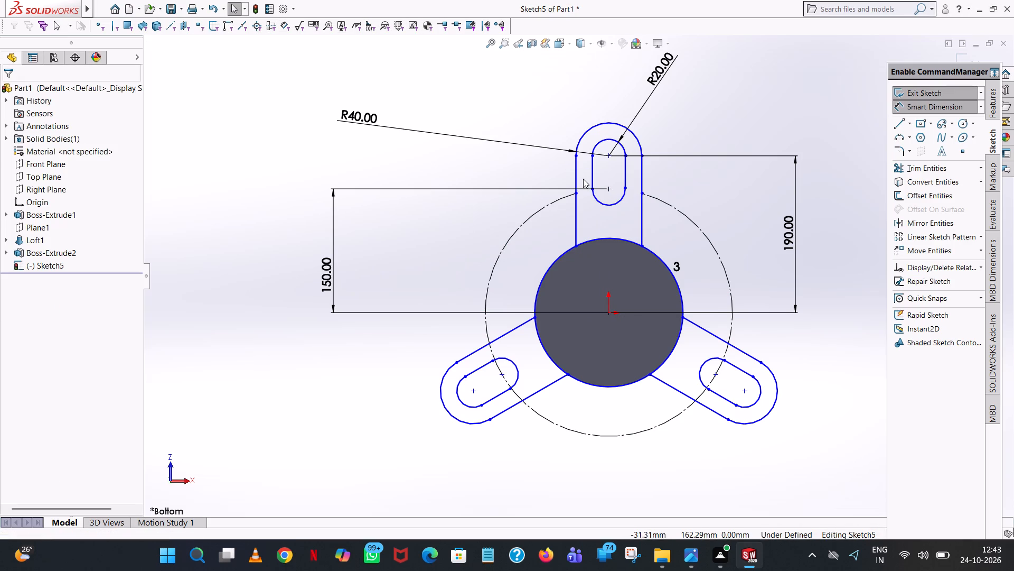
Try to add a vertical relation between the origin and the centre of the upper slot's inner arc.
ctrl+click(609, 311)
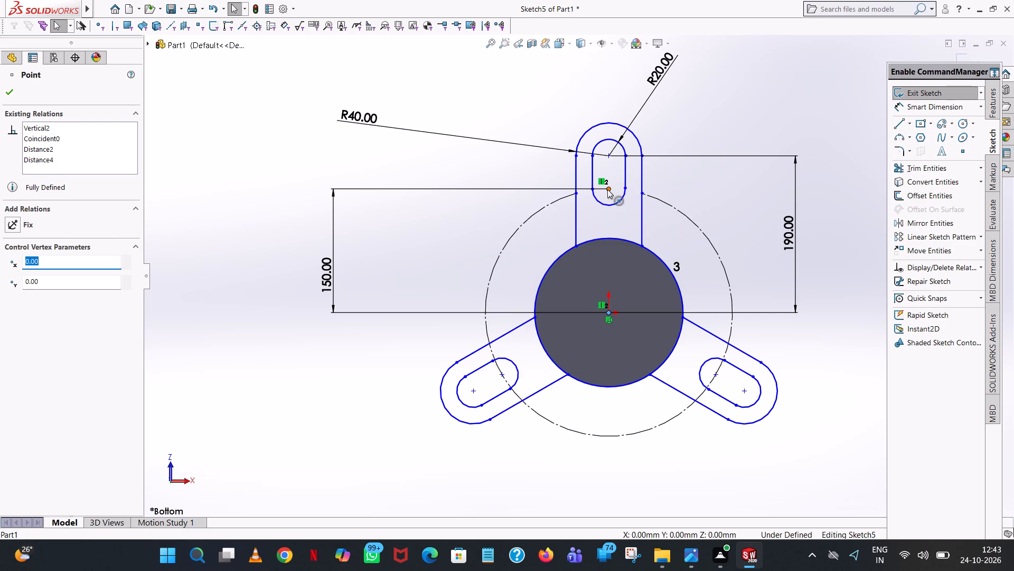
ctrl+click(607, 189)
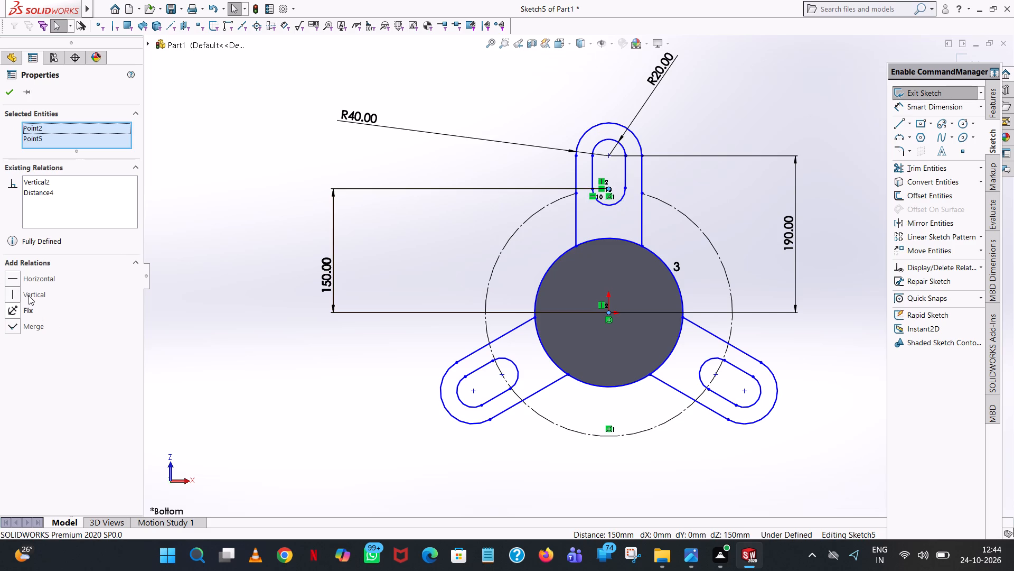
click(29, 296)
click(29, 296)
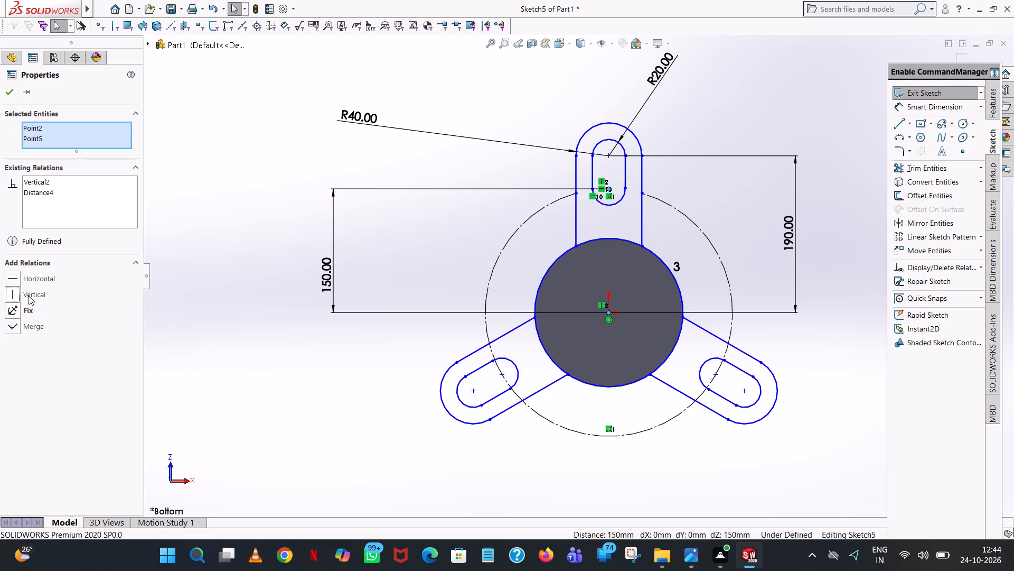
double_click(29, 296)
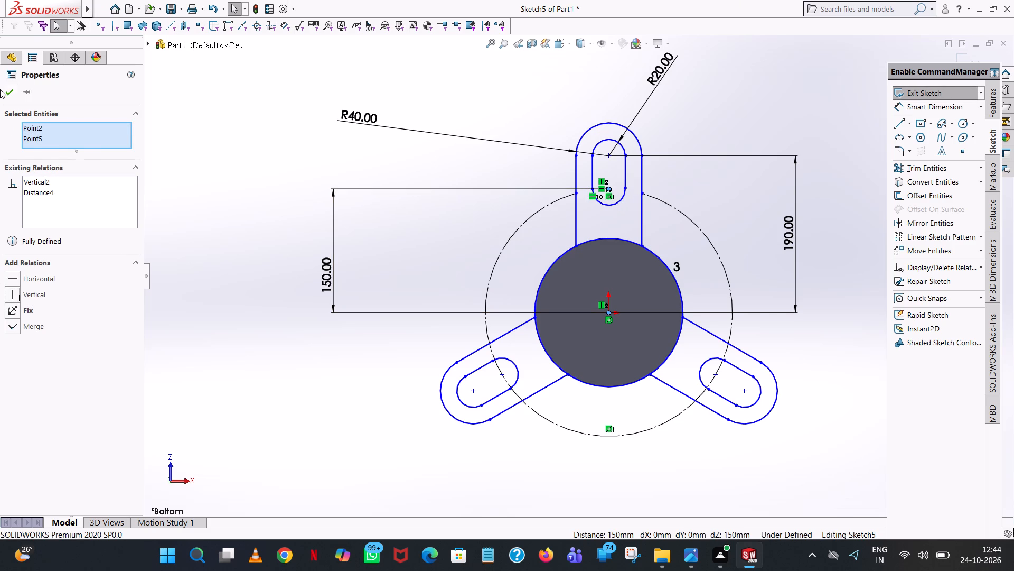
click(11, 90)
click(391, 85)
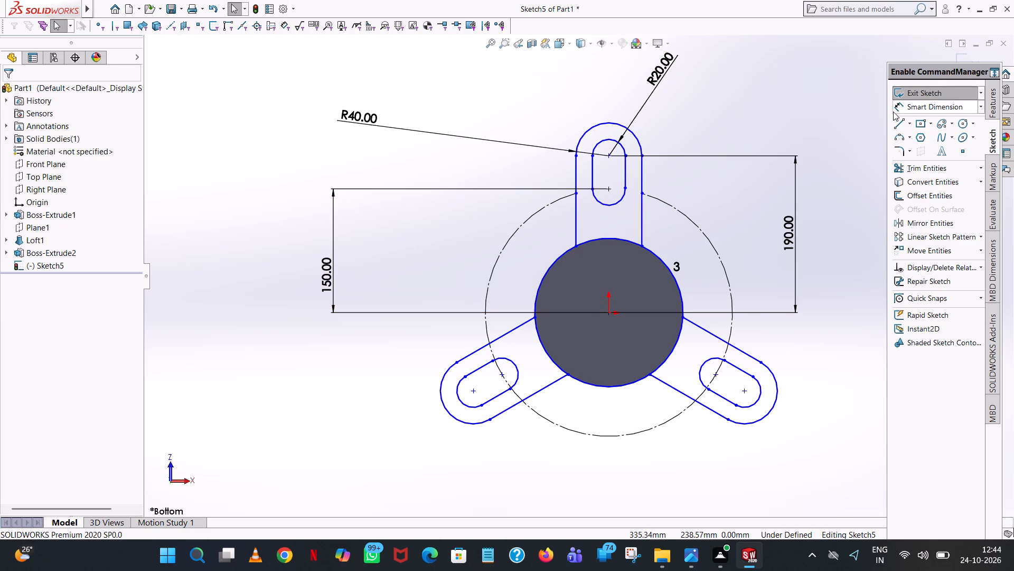
Add a 20 mm radius dimension to the inner end arc of the upper lobe's slot.
click(926, 105)
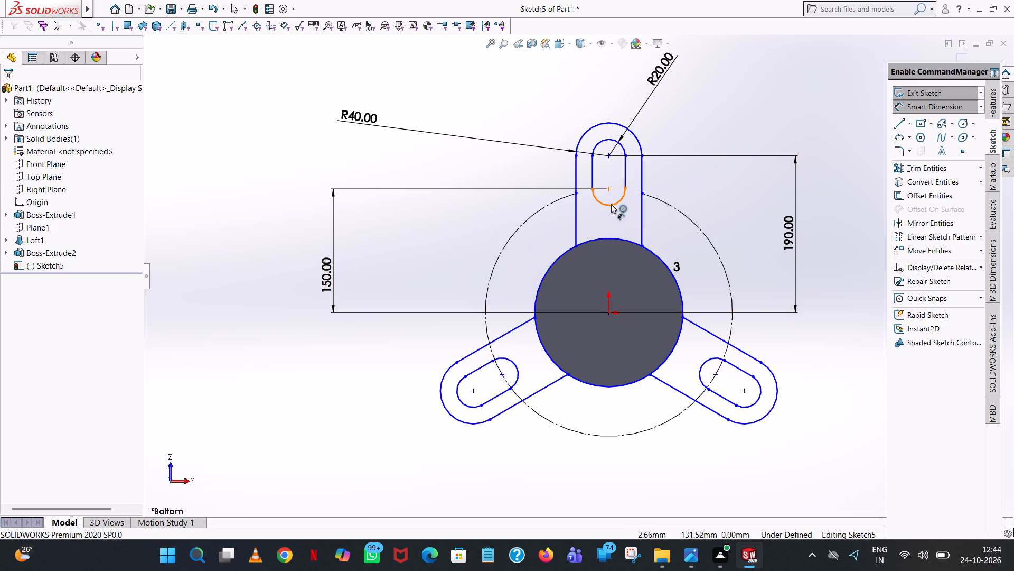
click(612, 204)
click(747, 200)
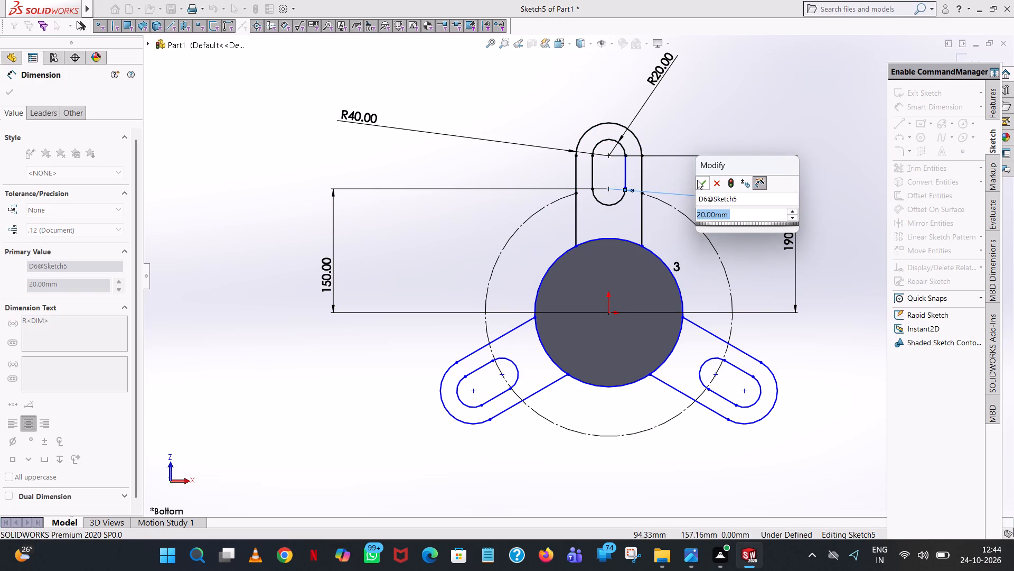
click(697, 180)
click(708, 95)
Add a 38.71 mm length dimension to the right straight edge of the upper lobe's slot.
click(628, 170)
click(738, 159)
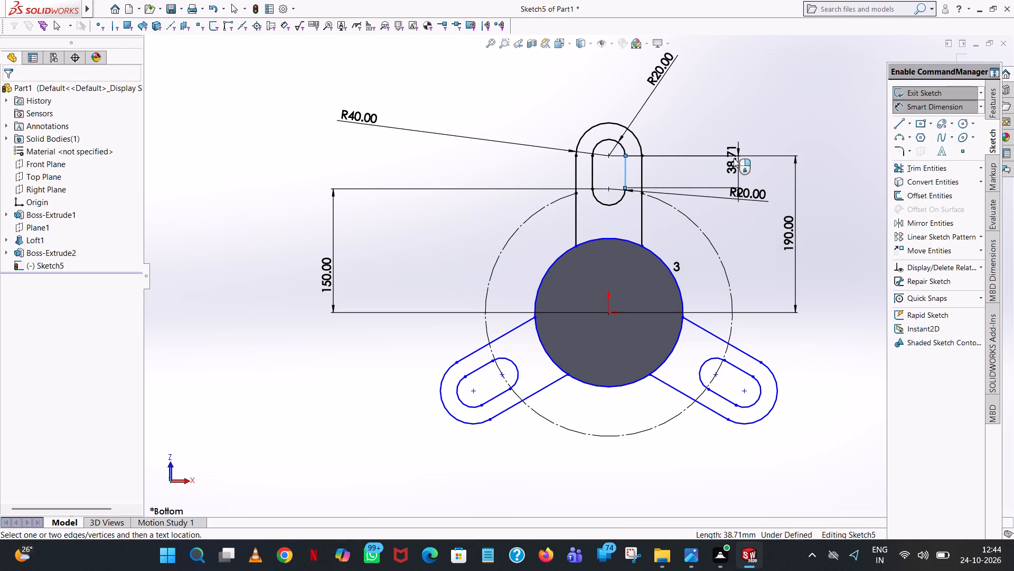
click(692, 145)
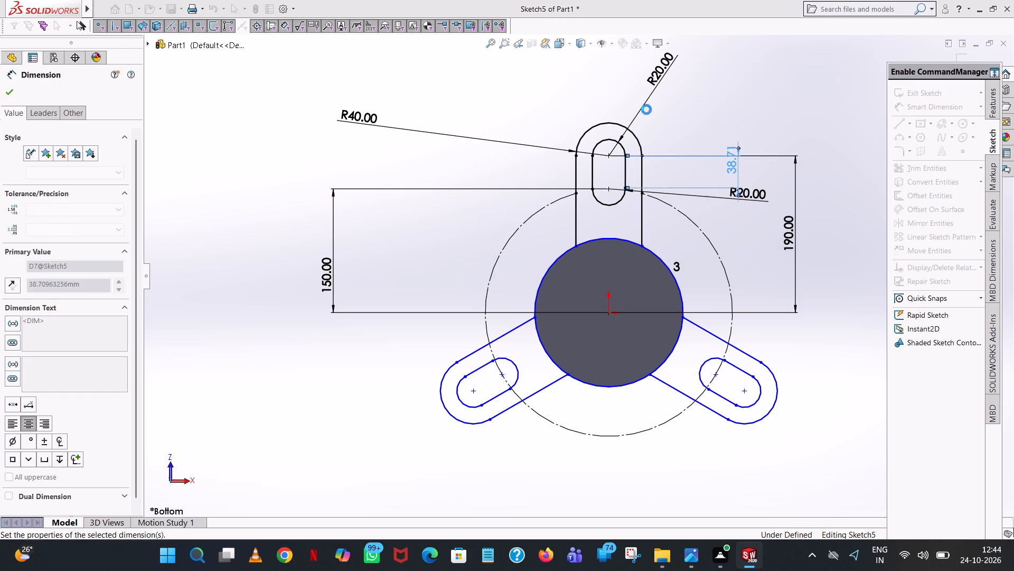
click(646, 105)
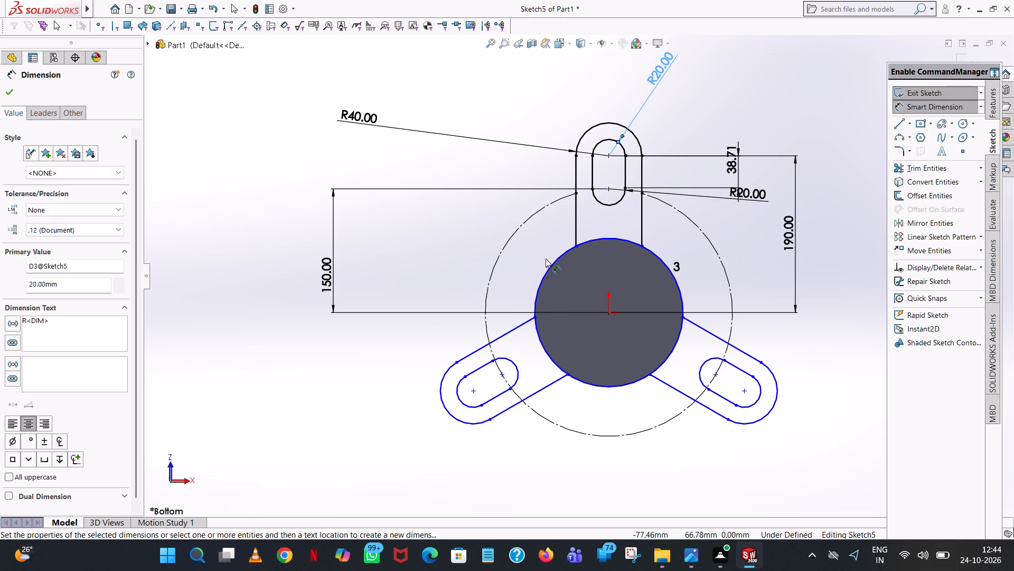
Add a 180 mm diameter dimension to the central circle.
click(548, 269)
click(259, 151)
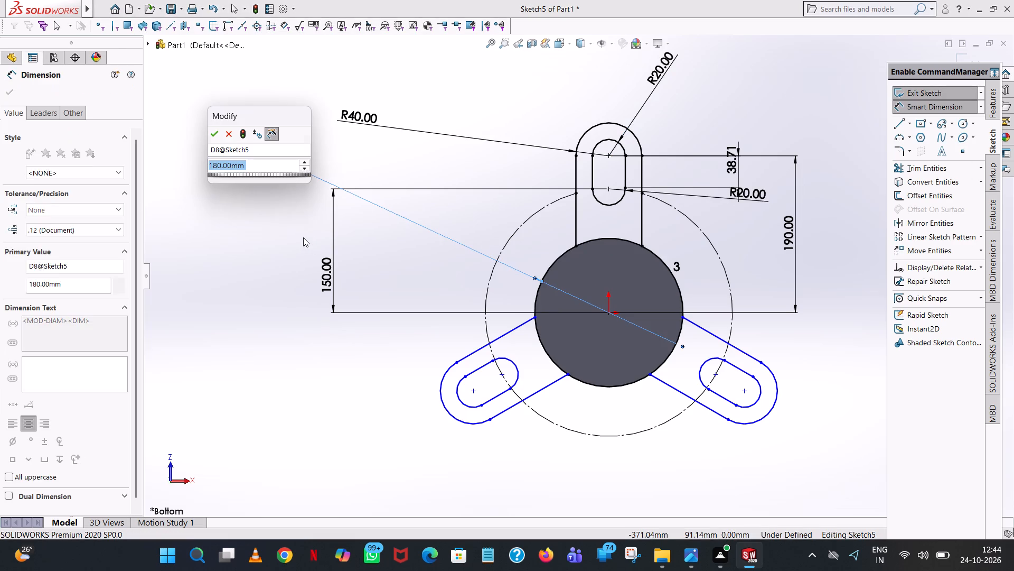
click(215, 133)
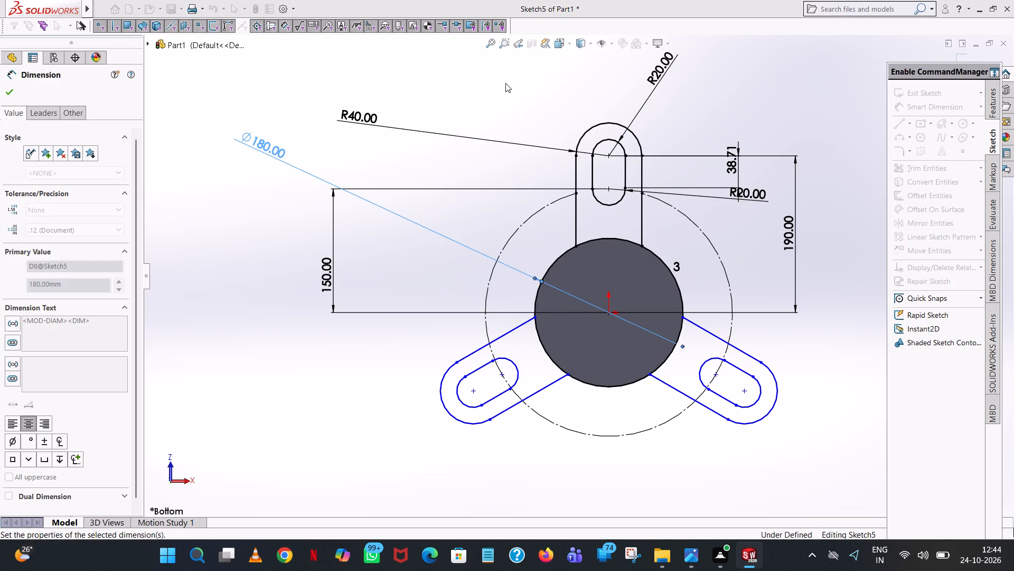
click(505, 83)
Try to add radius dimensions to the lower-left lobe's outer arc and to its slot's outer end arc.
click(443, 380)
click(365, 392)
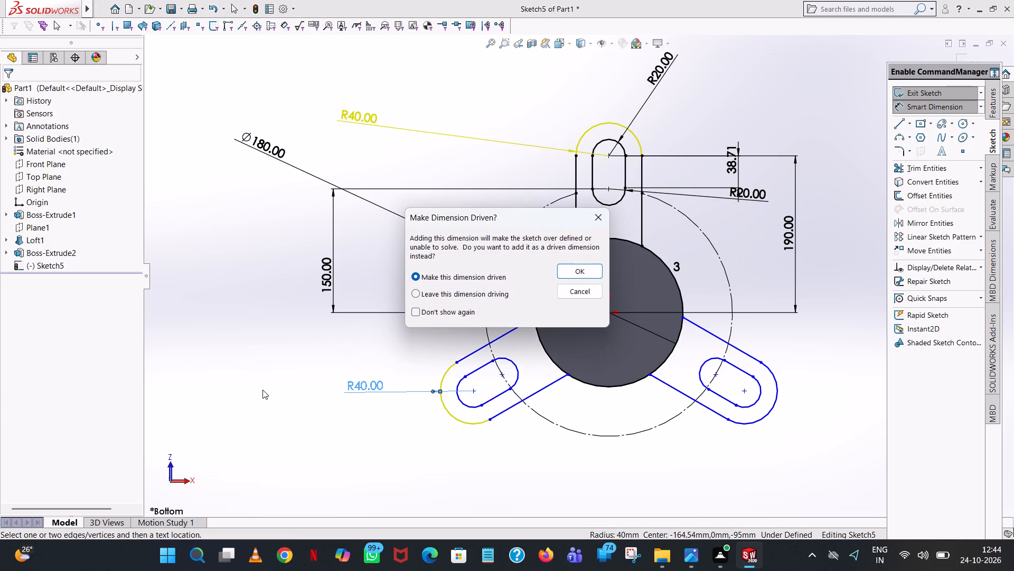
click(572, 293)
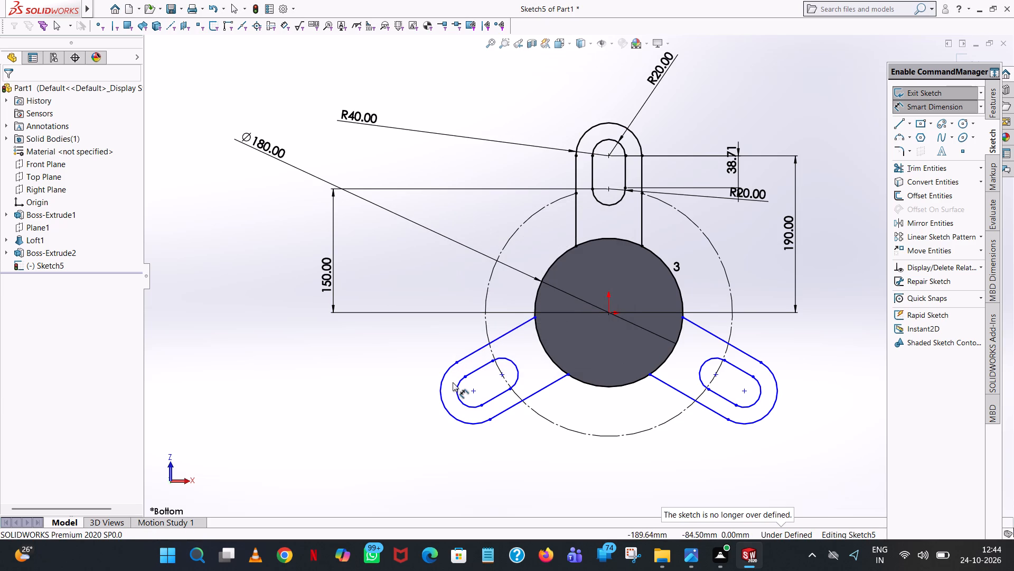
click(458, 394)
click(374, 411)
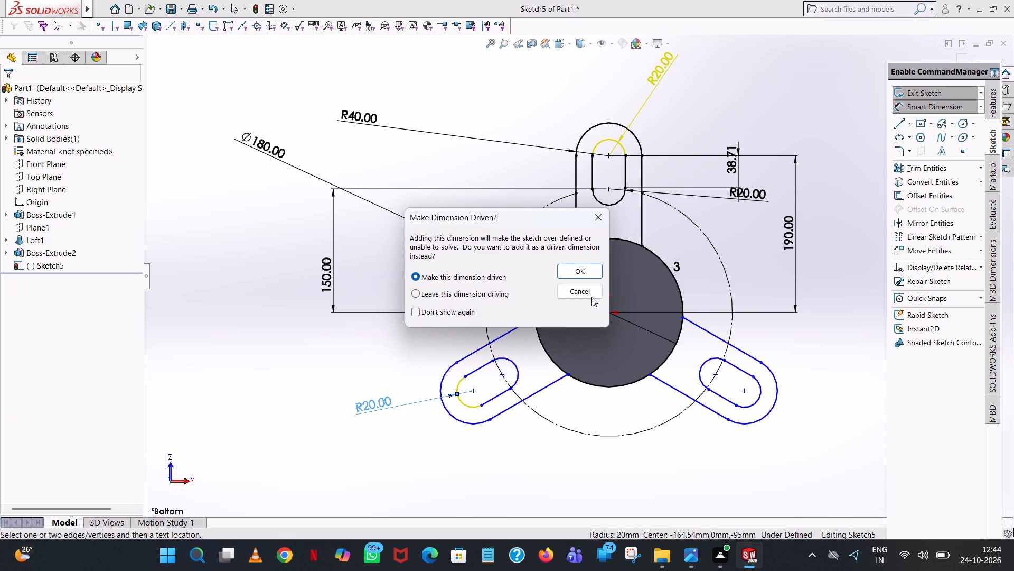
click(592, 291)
Add a 164.54 mm horizontal dimension between the lower-left lobe's outer arc centre and the origin.
click(474, 390)
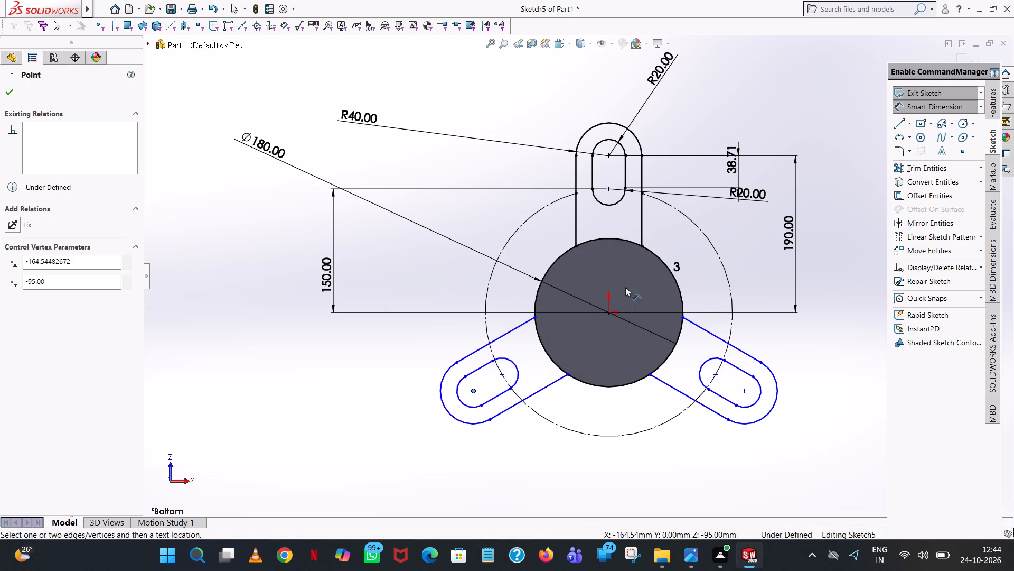
click(608, 314)
click(561, 473)
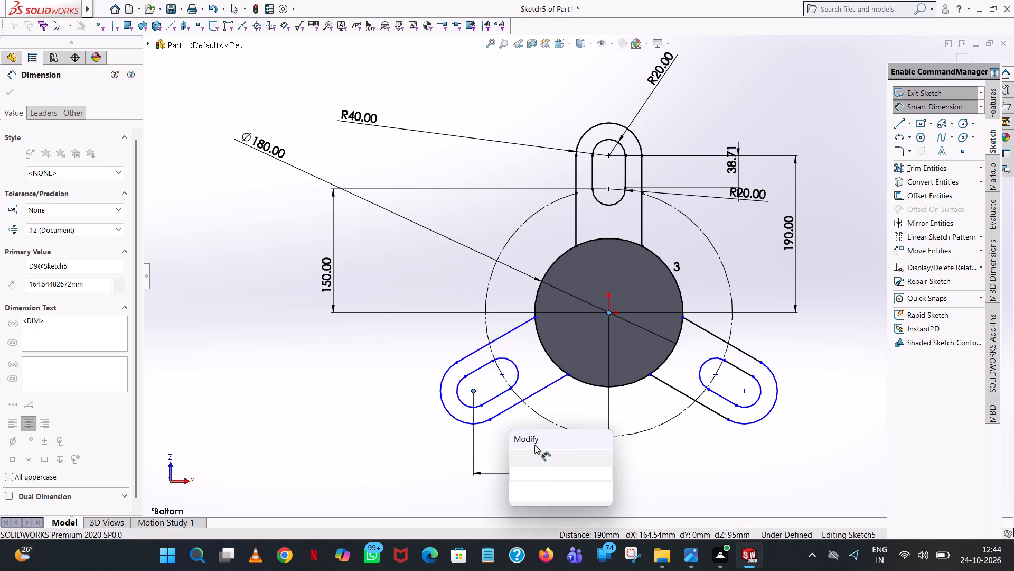
click(517, 456)
click(399, 443)
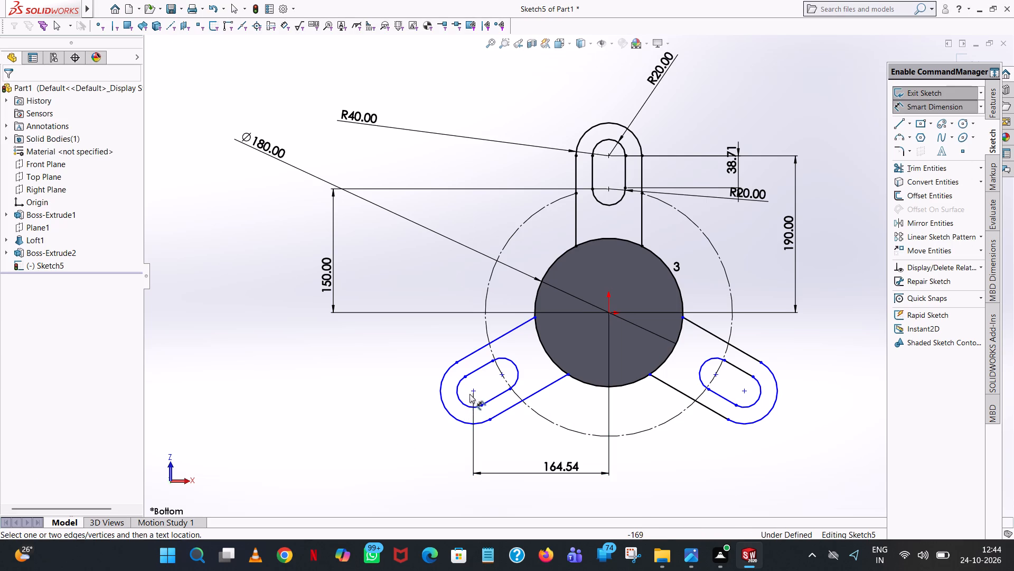
Add a 95 mm vertical dimension between the lower-left lobe's outer arc centre and the origin.
click(472, 390)
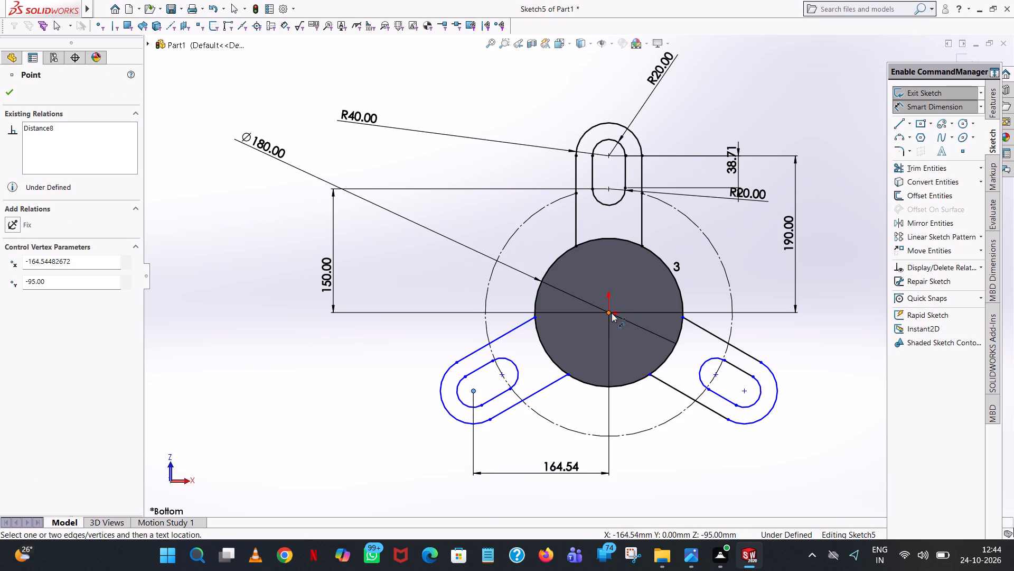
click(612, 312)
click(298, 326)
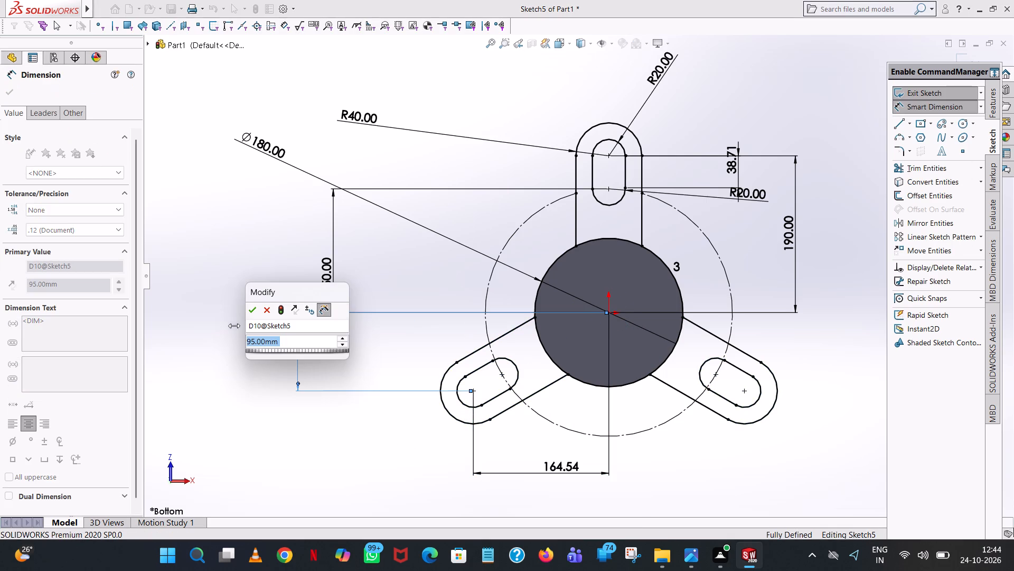
click(255, 316)
click(261, 257)
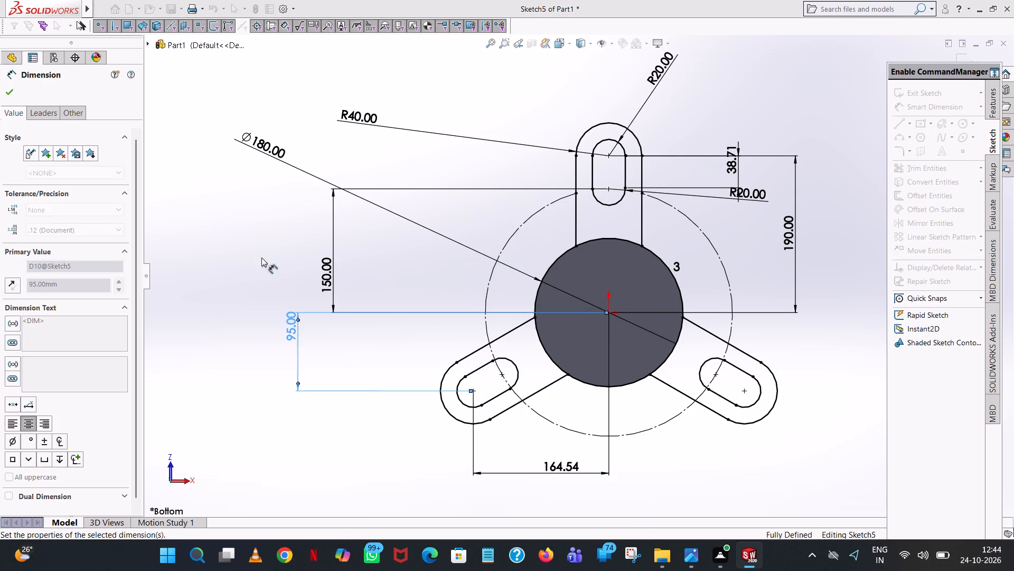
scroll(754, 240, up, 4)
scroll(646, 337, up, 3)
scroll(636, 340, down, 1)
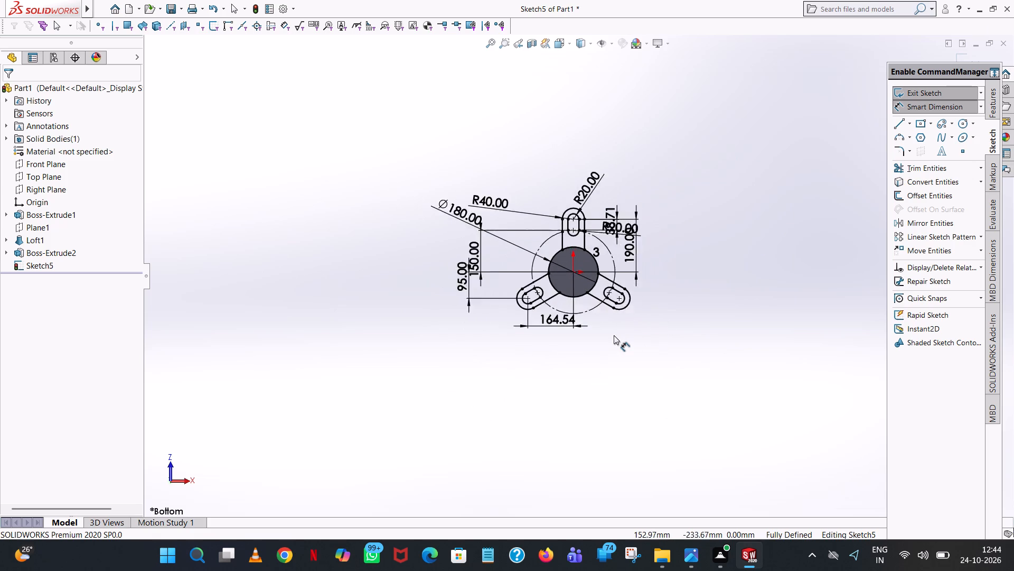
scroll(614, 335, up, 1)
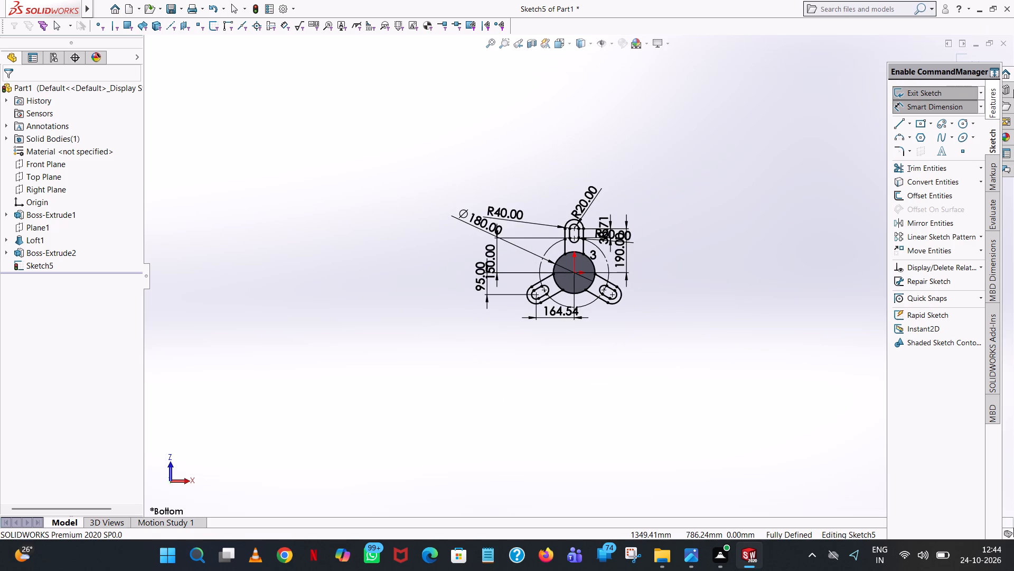
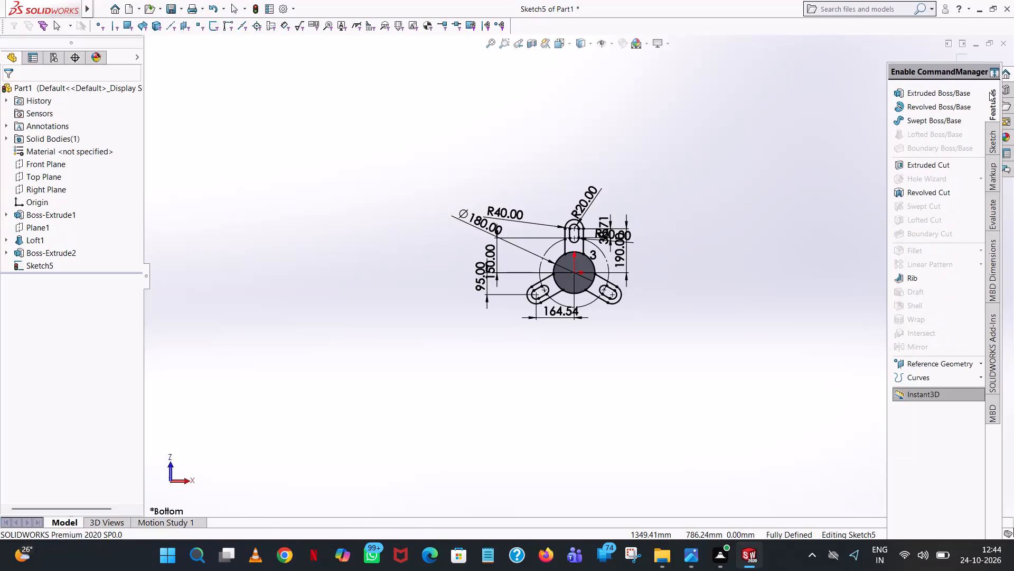
Extrude the three slotted lobe regions 15 mm with the direction reversed toward the conical body, merging the result.
click(930, 95)
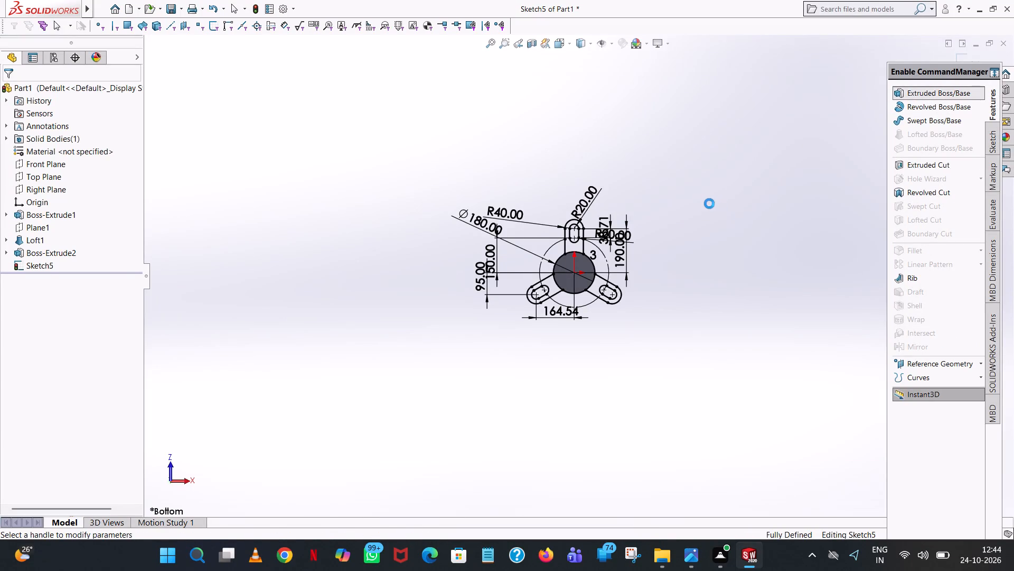
scroll(640, 238, down, 5)
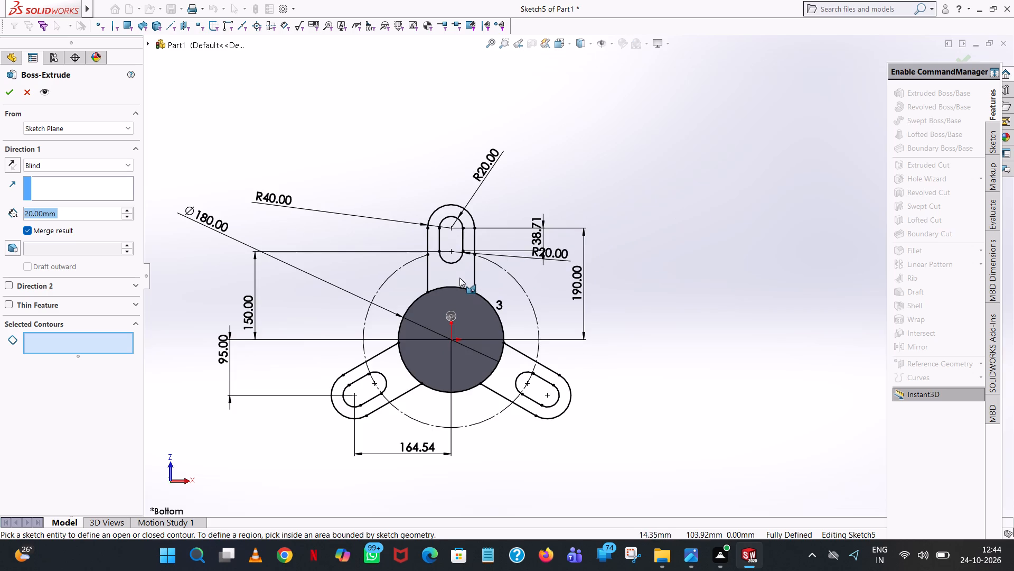
click(459, 278)
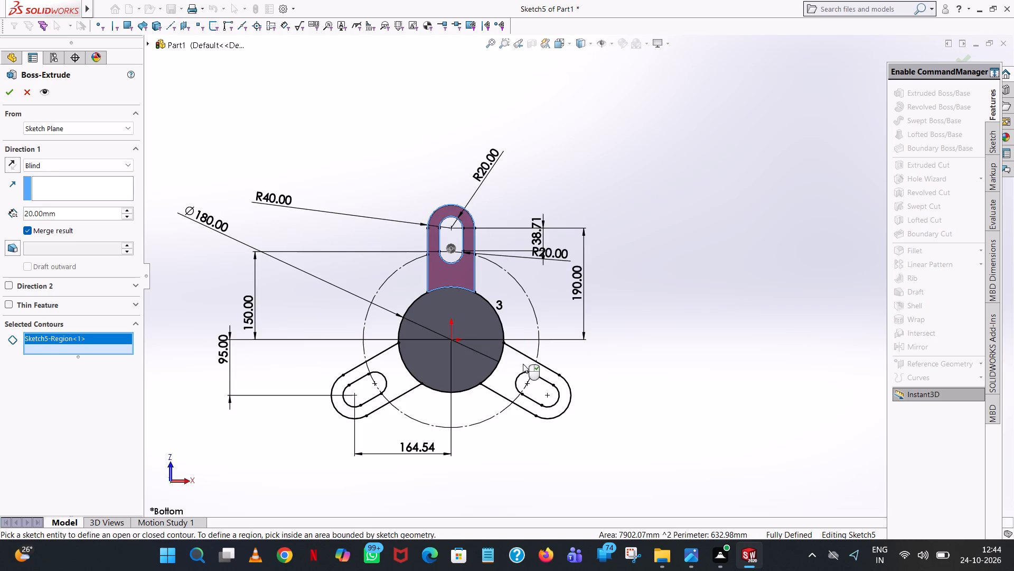
click(523, 364)
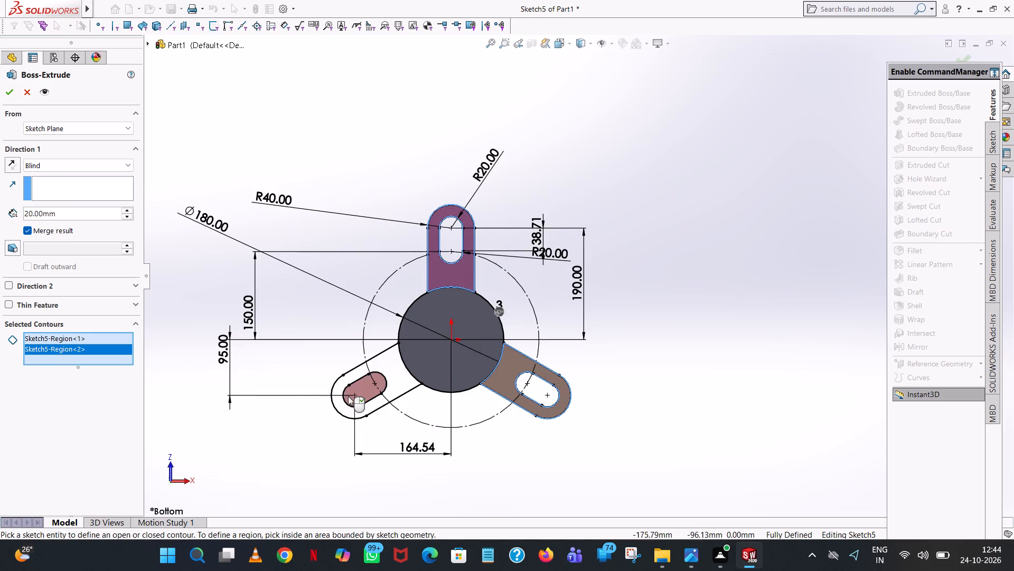
click(401, 374)
middle_drag(414, 364, 520, 340)
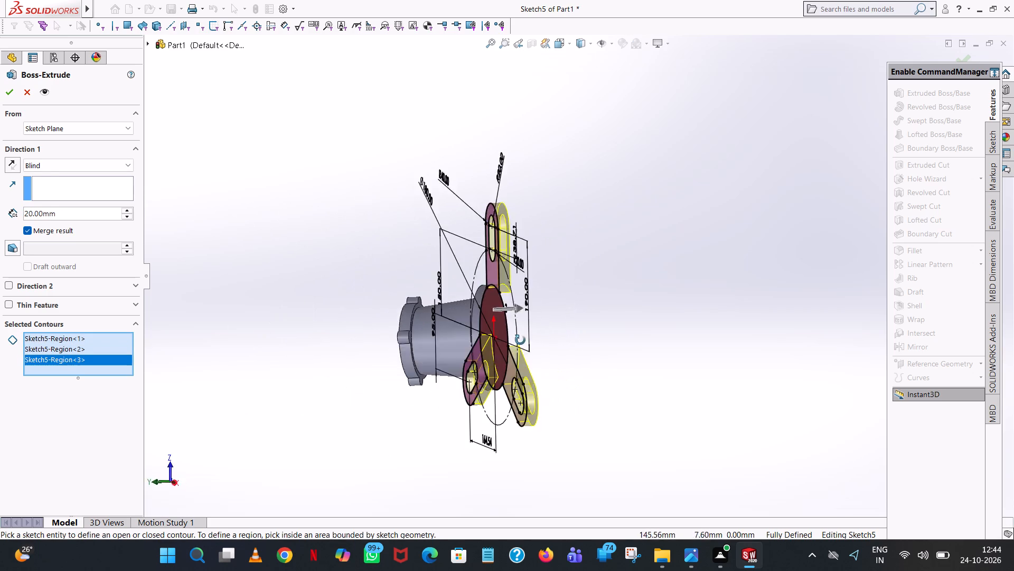
middle_drag(520, 340, 717, 244)
scroll(755, 235, down, 1)
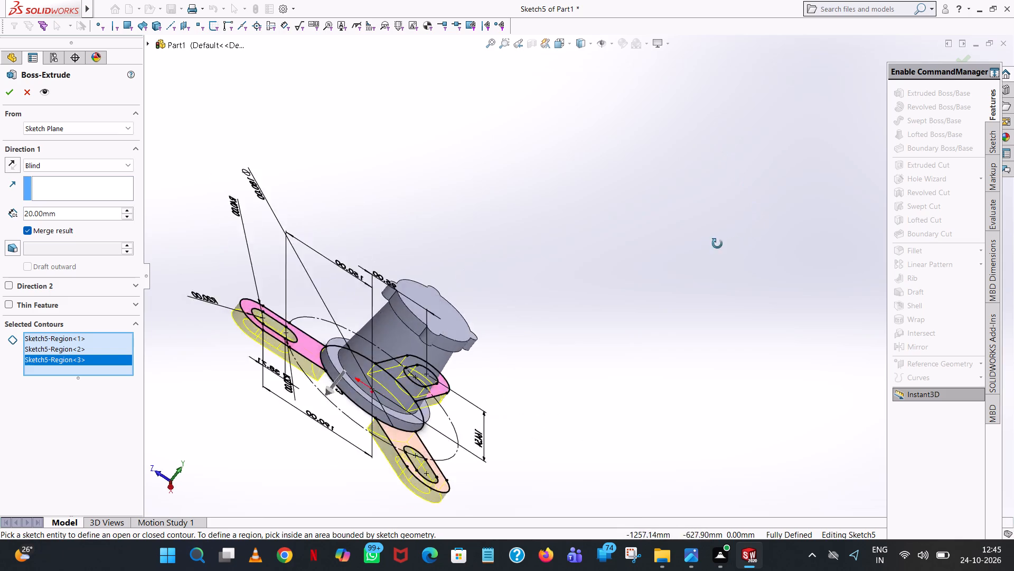
middle_drag(717, 244, 711, 168)
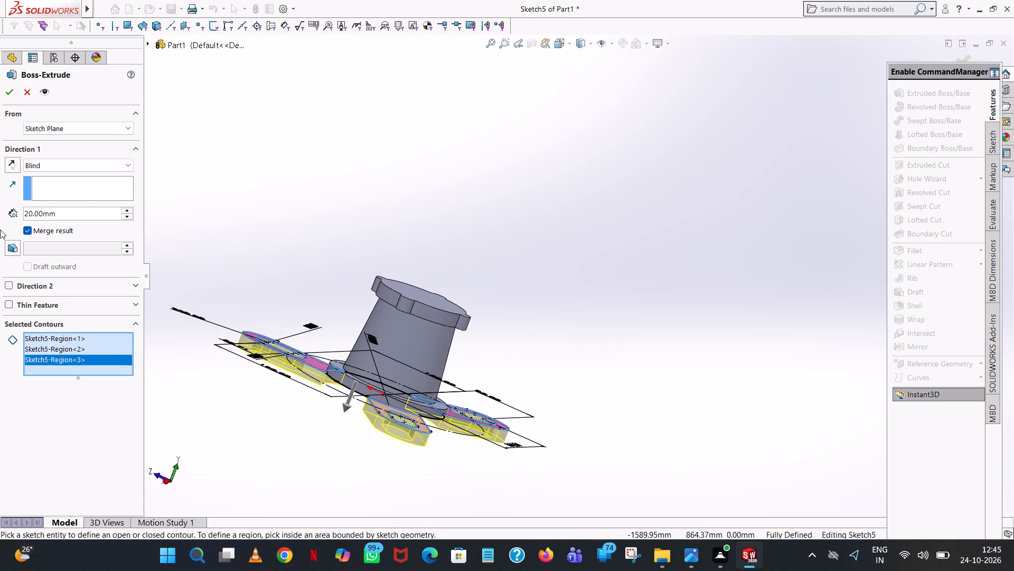
click(13, 160)
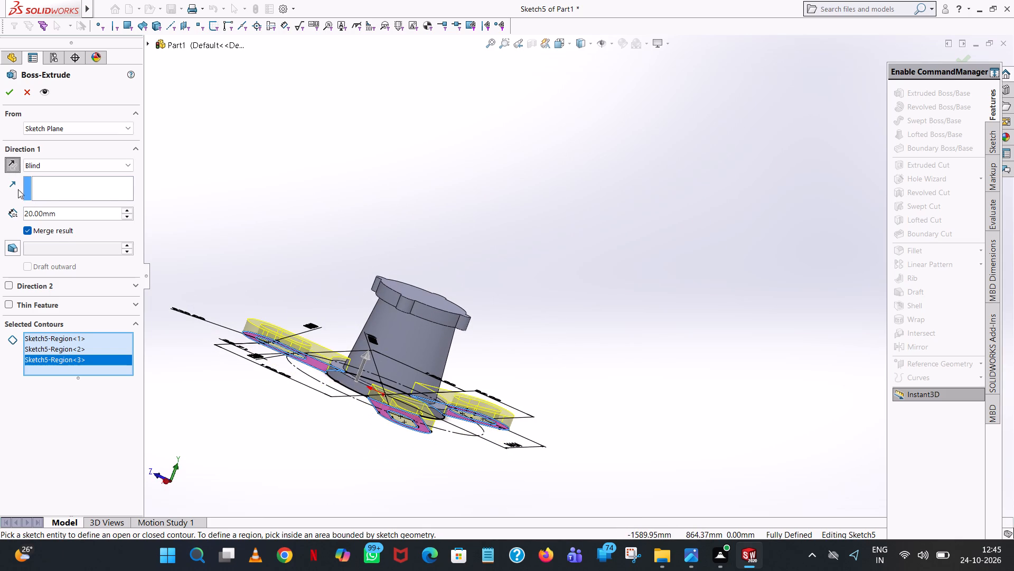
double_click(83, 218)
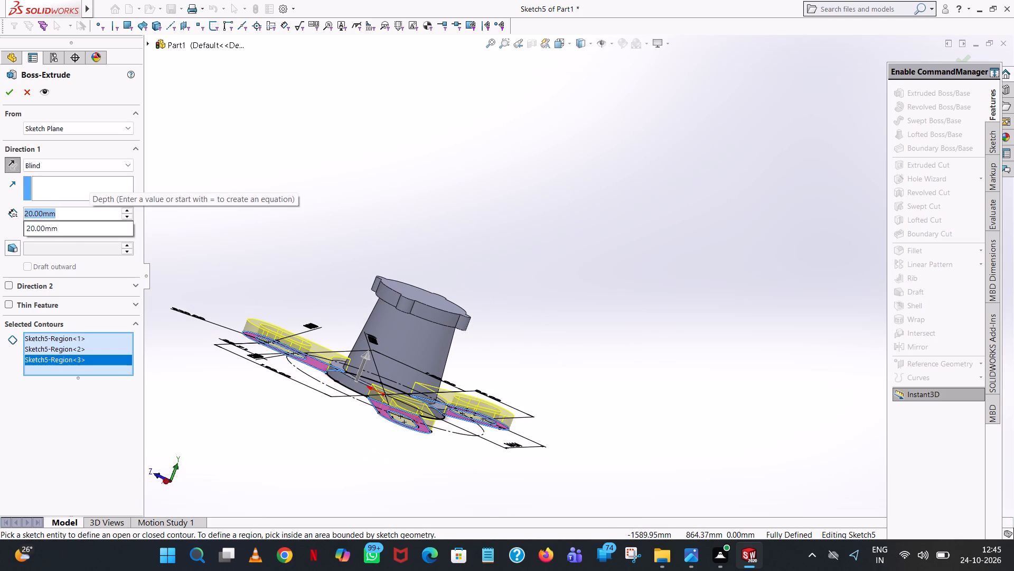
text(15)
key(Return)
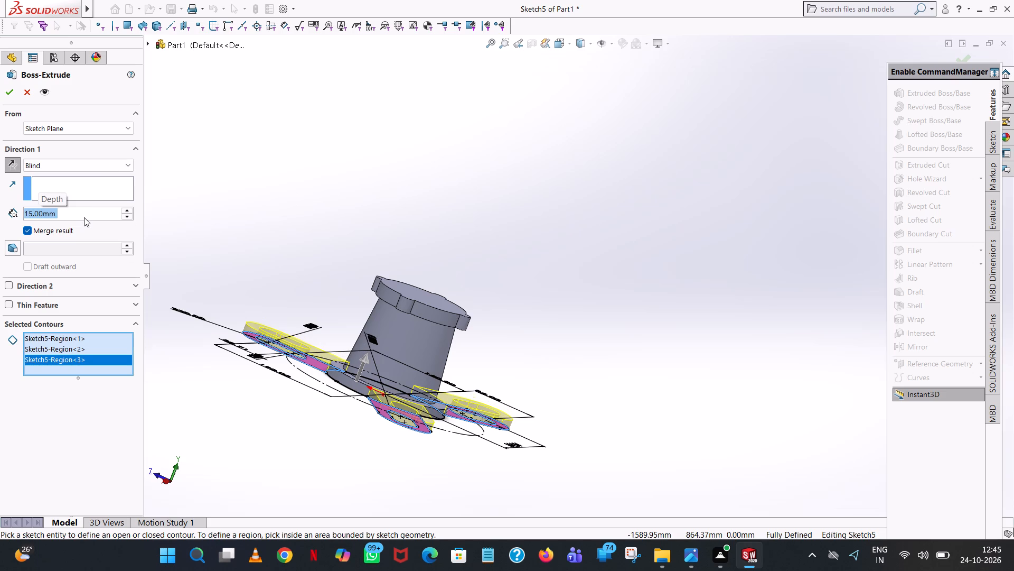
click(5, 90)
click(333, 211)
Examine the extruded three-leg base from the top, side and underside.
middle_drag(319, 206, 285, 446)
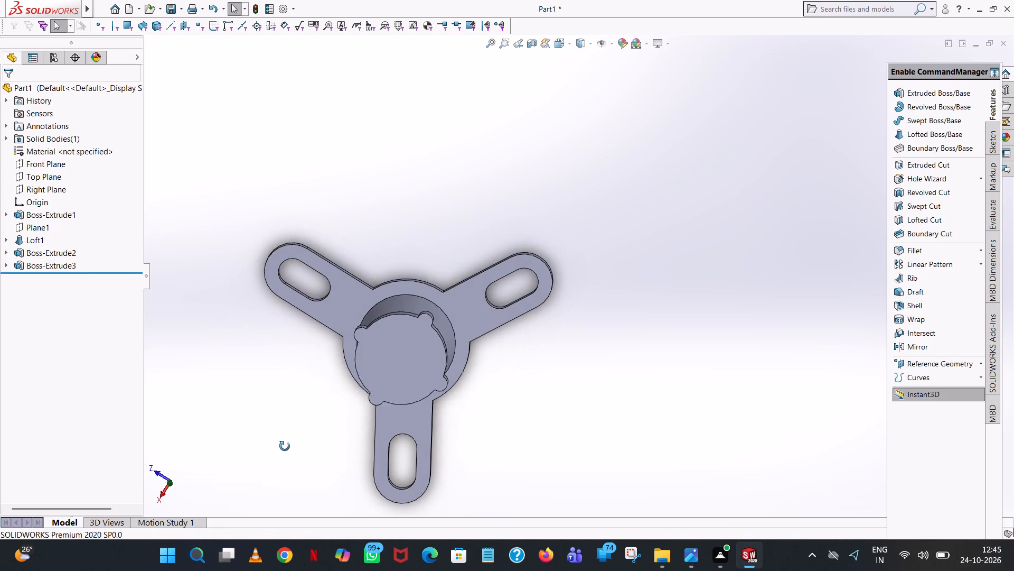
middle_drag(285, 446, 445, 251)
scroll(409, 478, up, 1)
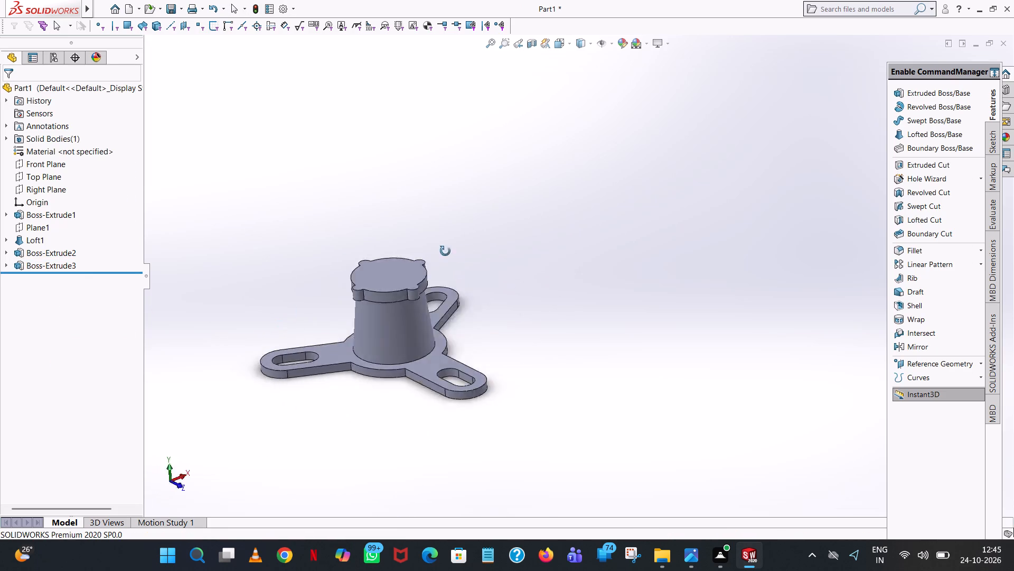
middle_drag(445, 251, 344, 347)
scroll(344, 347, up, 1)
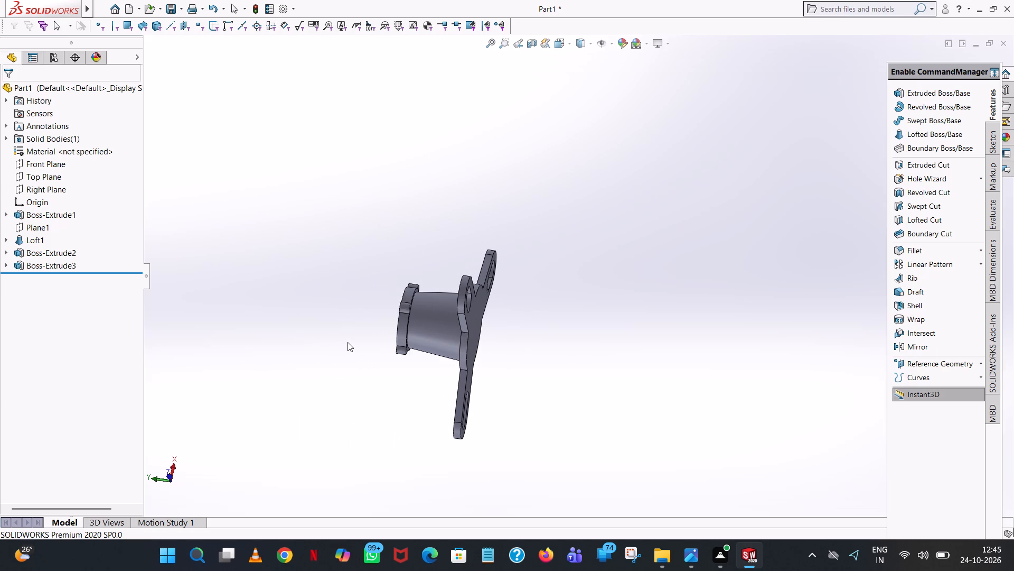
middle_drag(517, 349, 665, 417)
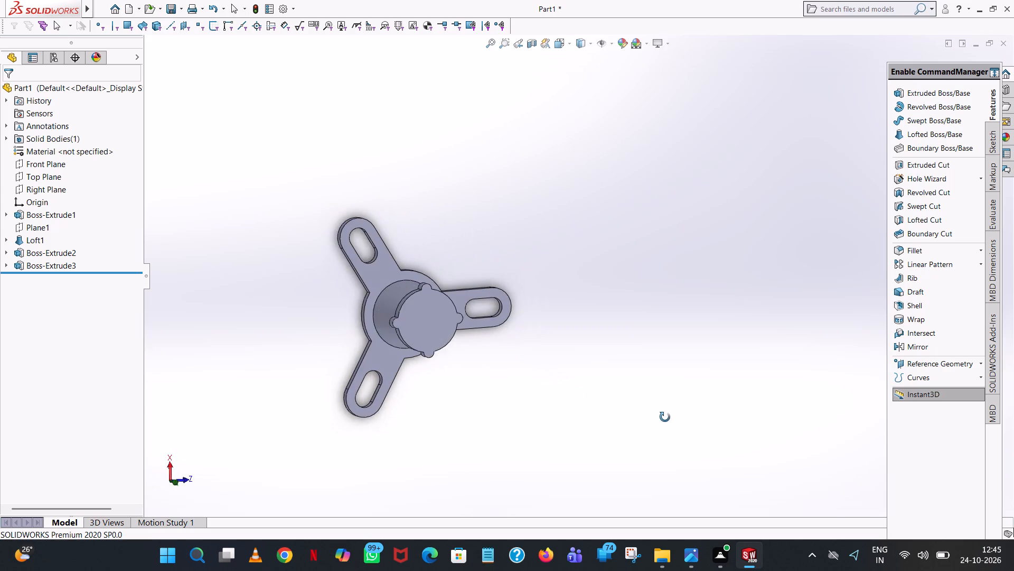
middle_drag(665, 417, 312, 319)
scroll(599, 388, up, 1)
scroll(394, 324, up, 1)
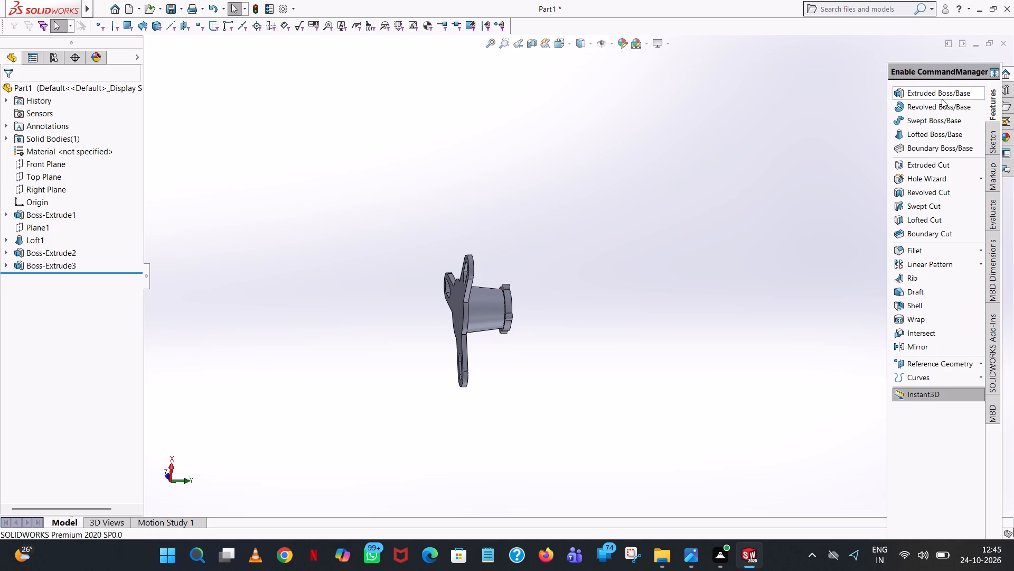
Start an extruded-cut sketch on the base's bottom face and draw a 65 mm radius circle centred on the origin.
click(925, 164)
scroll(440, 305, down, 7)
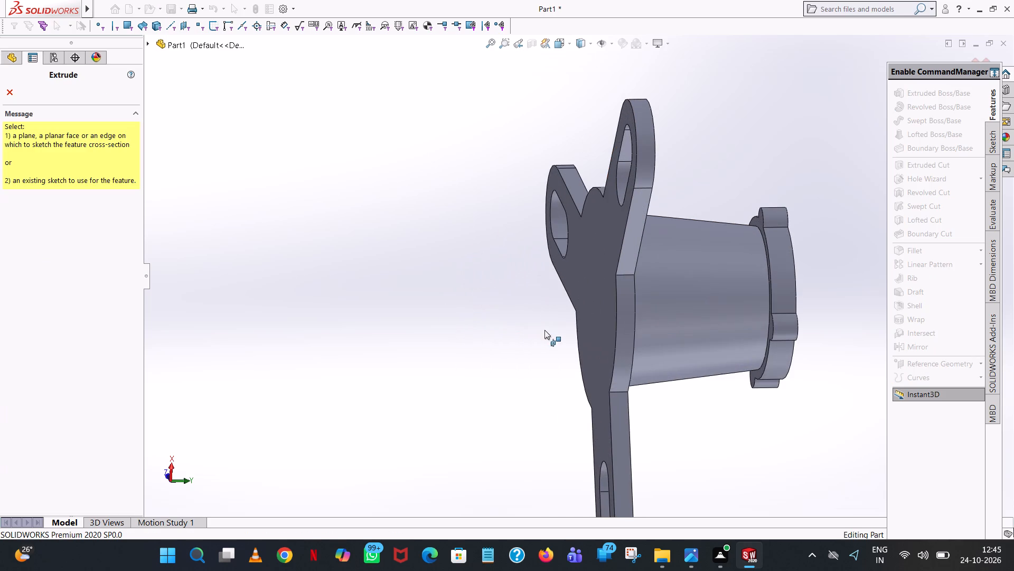
middle_drag(576, 346, 645, 351)
click(657, 281)
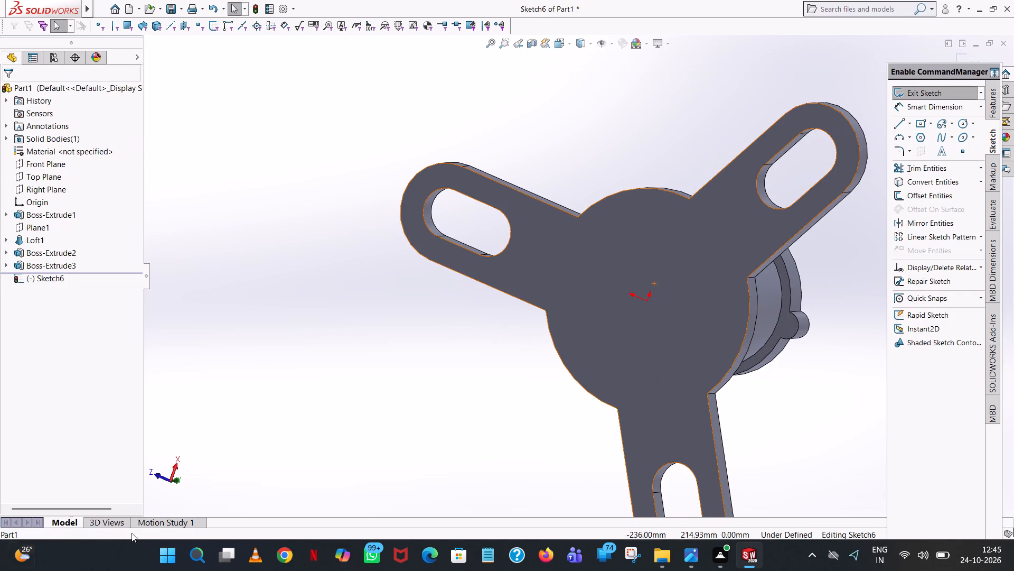
click(961, 123)
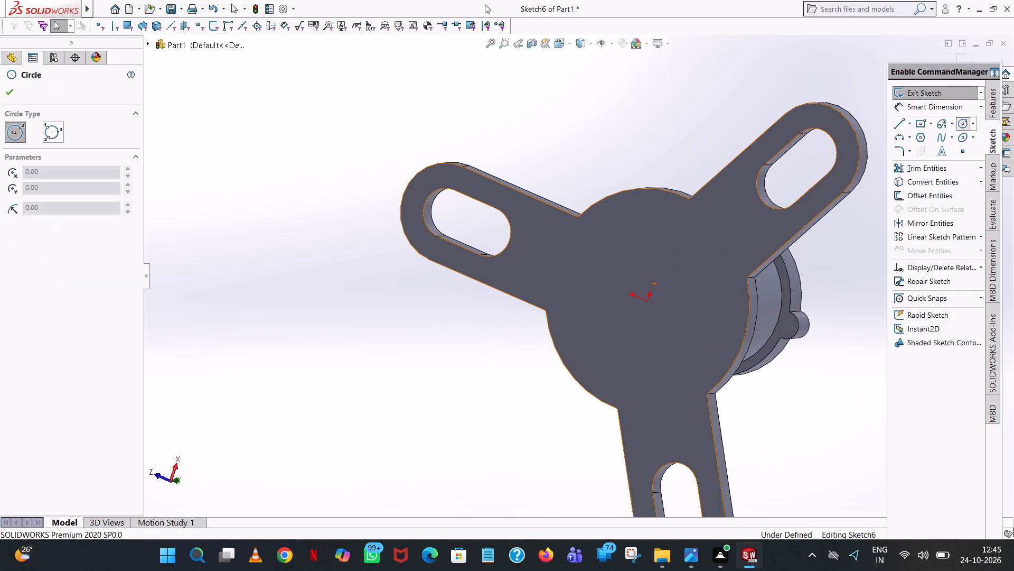
click(571, 41)
click(617, 99)
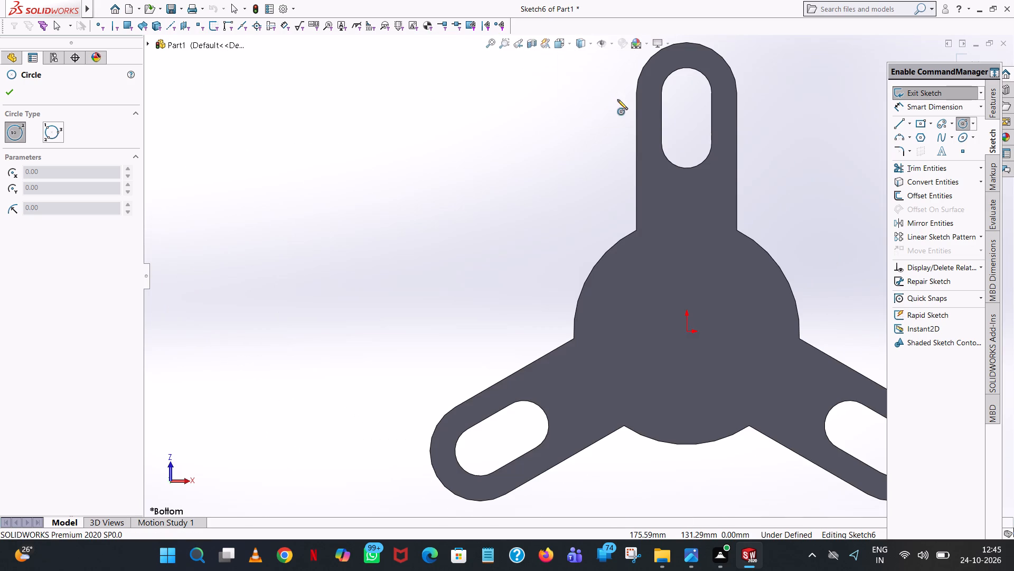
click(688, 331)
click(710, 252)
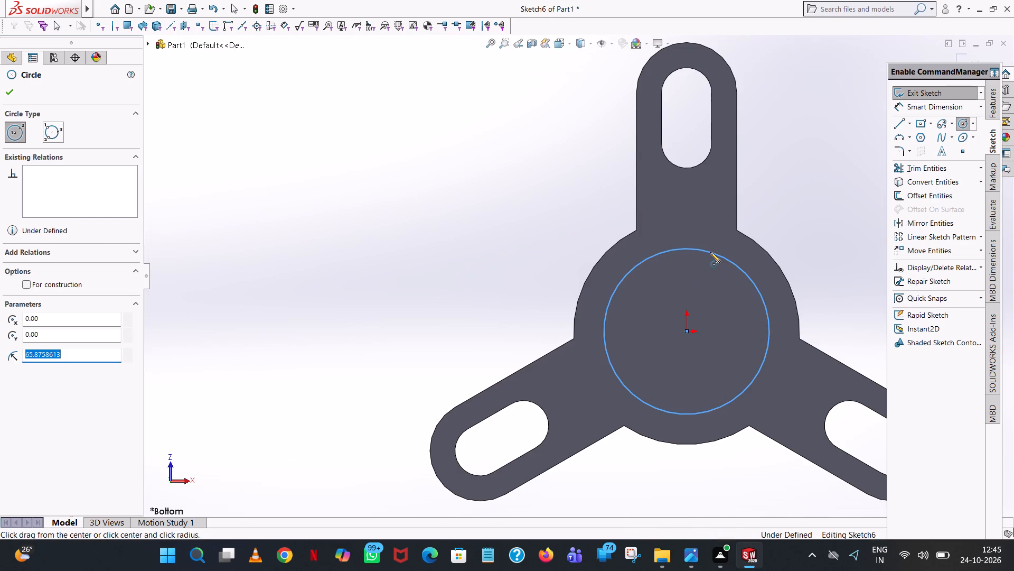
text(65)
key(Return)
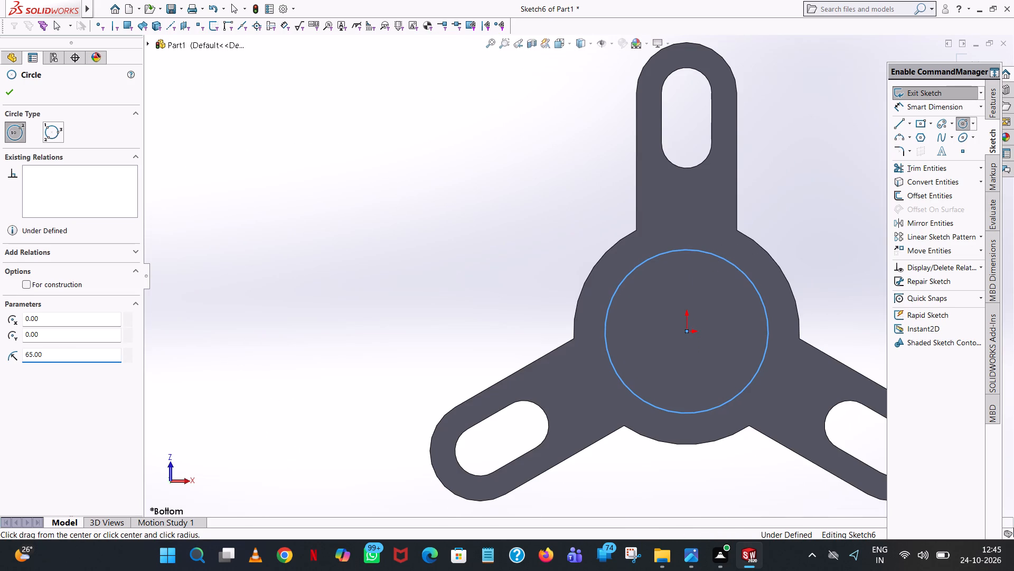
right_click(710, 252)
click(728, 263)
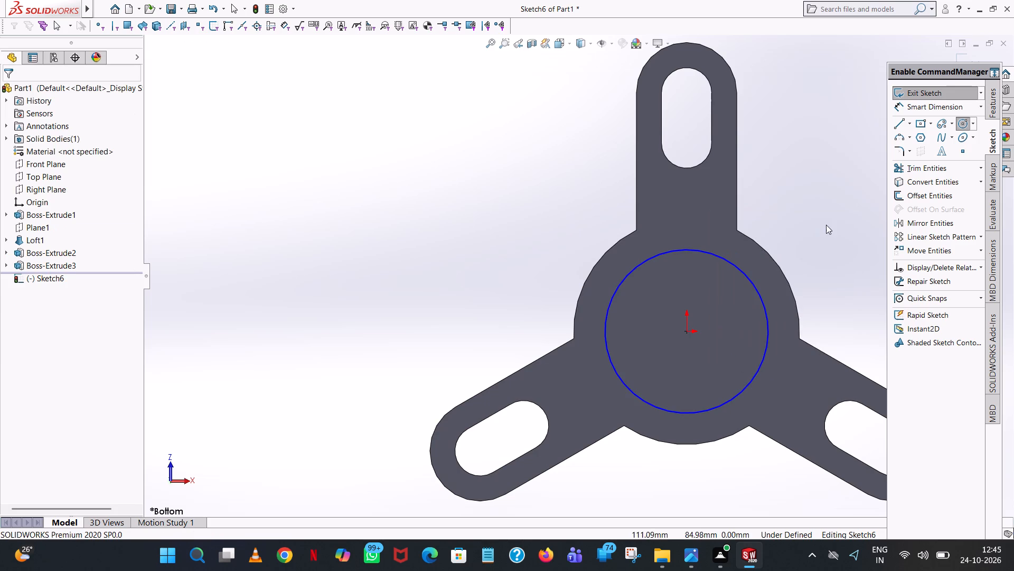
click(827, 224)
Add a 130 mm diameter dimension to the circle on the bottom face.
click(920, 112)
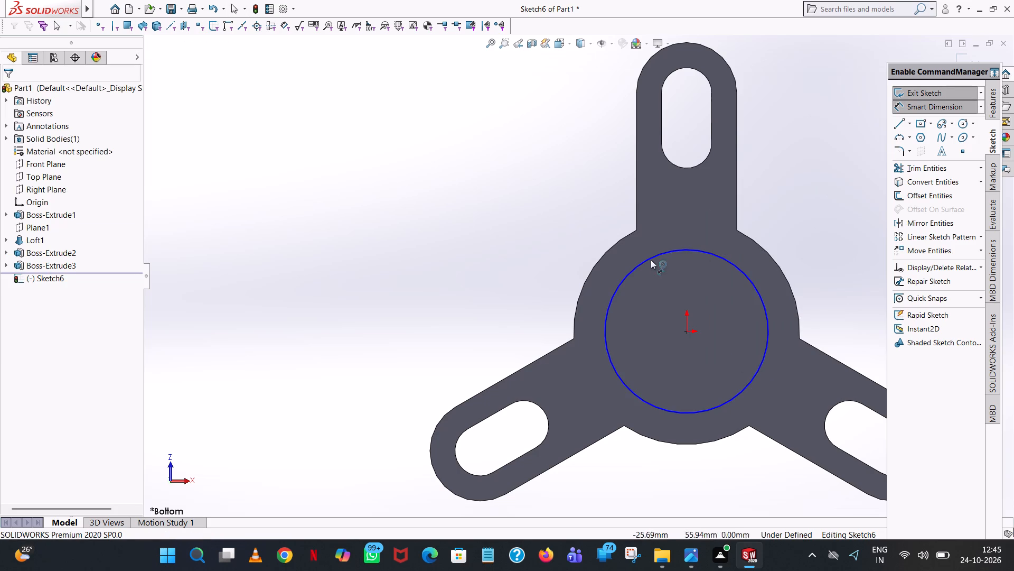
click(642, 265)
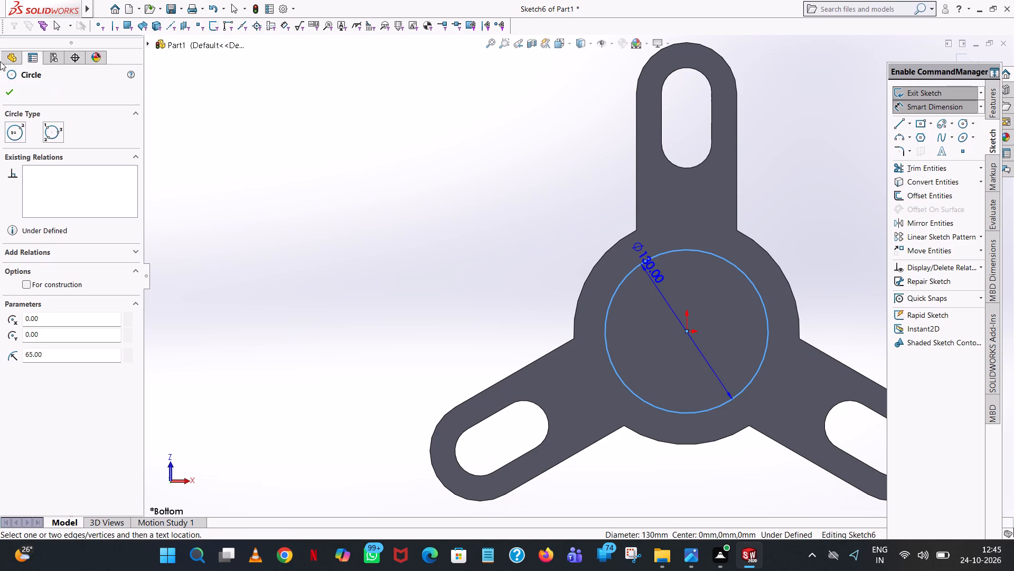
click(147, 69)
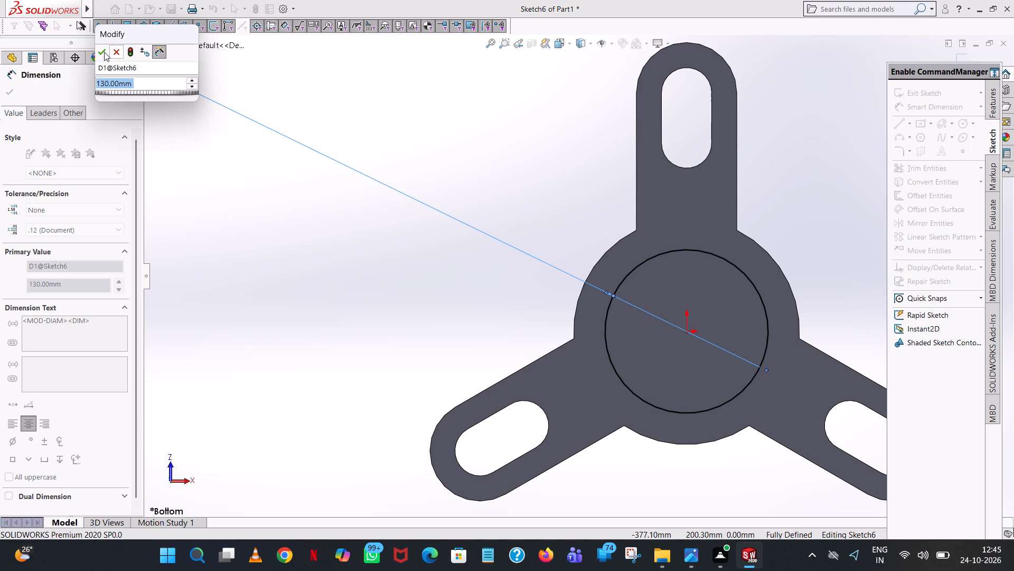
click(104, 52)
click(503, 150)
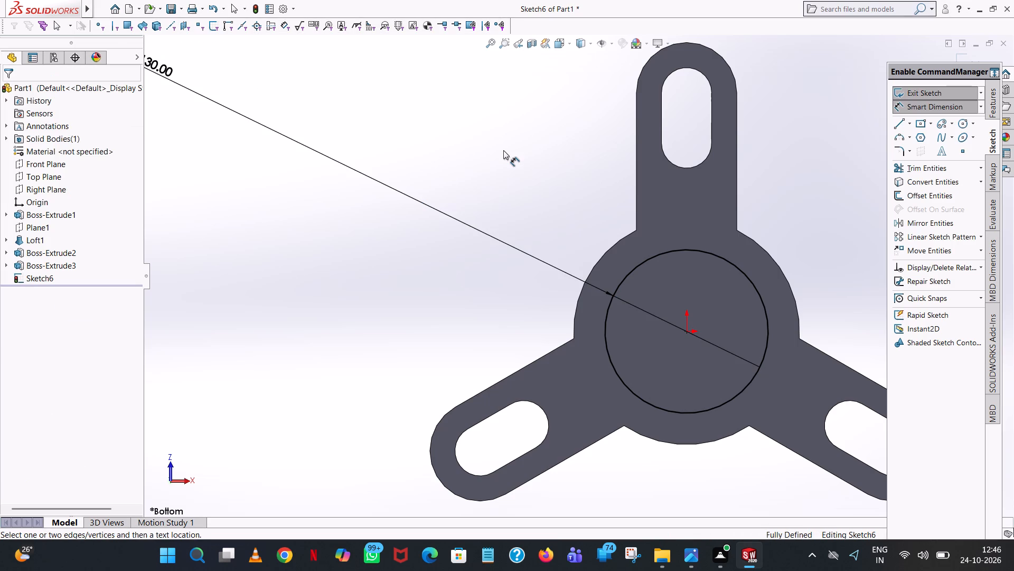
Cut the 130 mm circle 15 mm blind into the bottom face to form a circular recess.
middle_drag(504, 150, 709, 200)
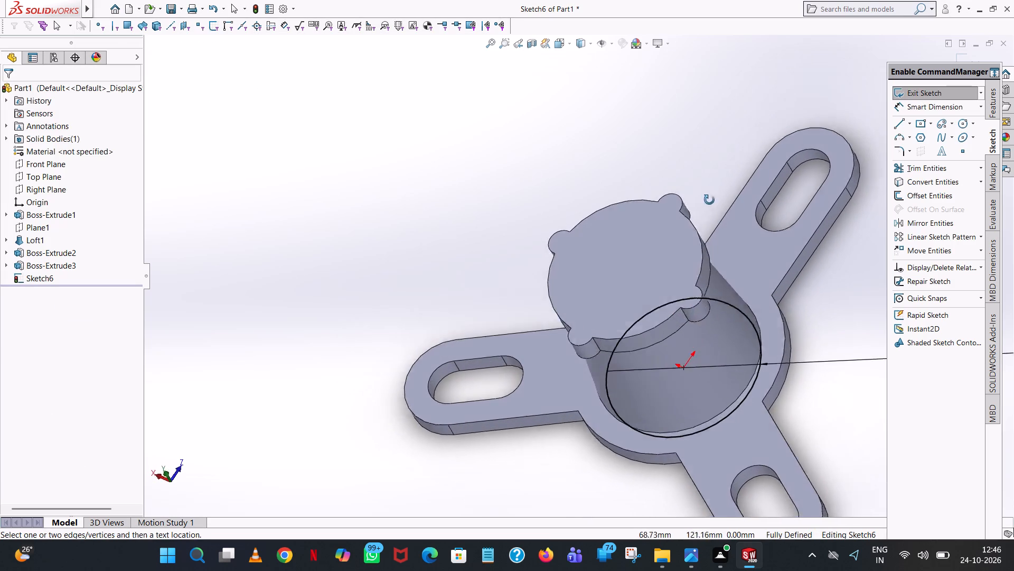
middle_drag(709, 200, 776, 25)
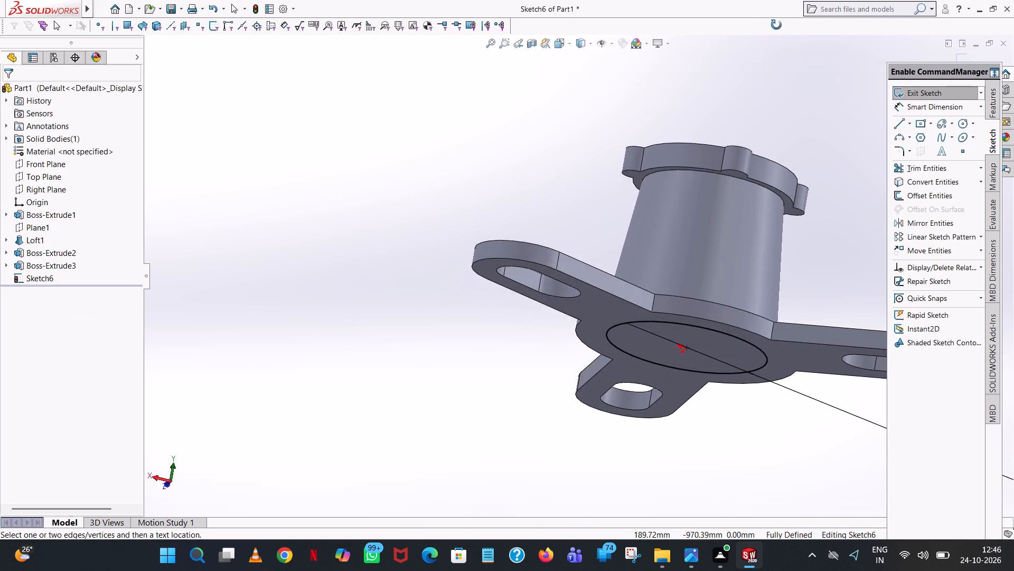
middle_drag(776, 25, 753, 297)
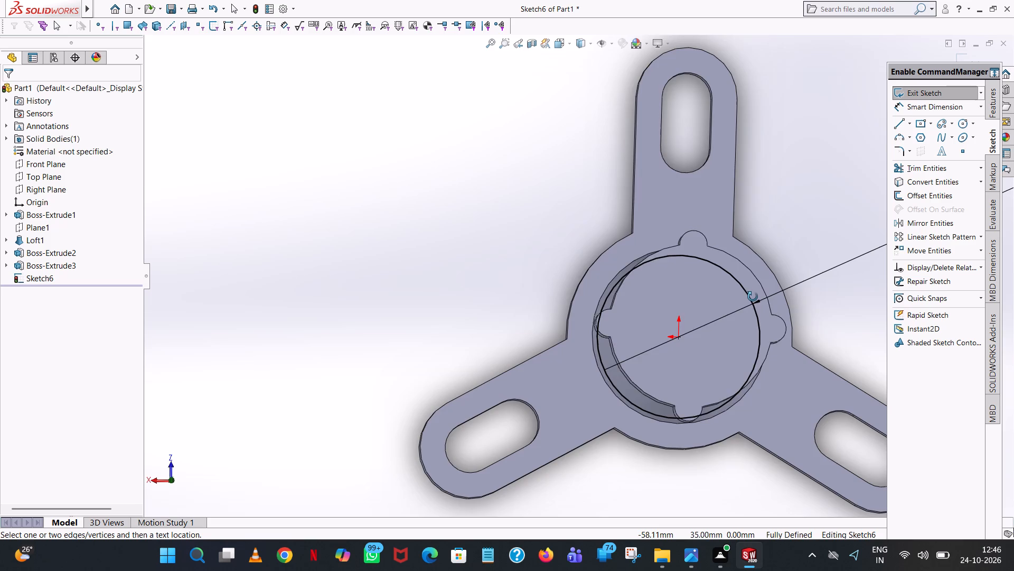
middle_drag(753, 297, 748, 323)
click(993, 93)
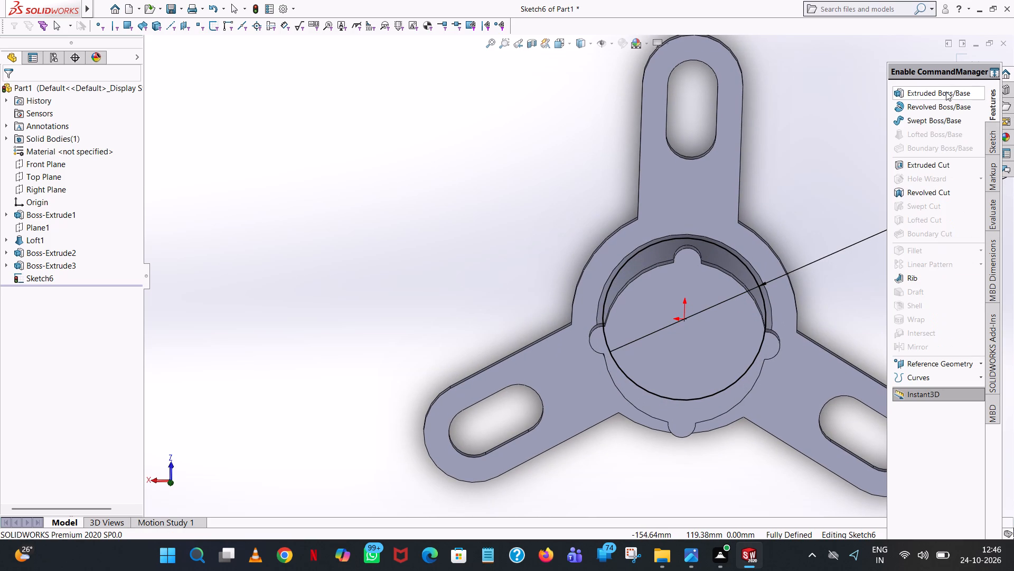
click(934, 170)
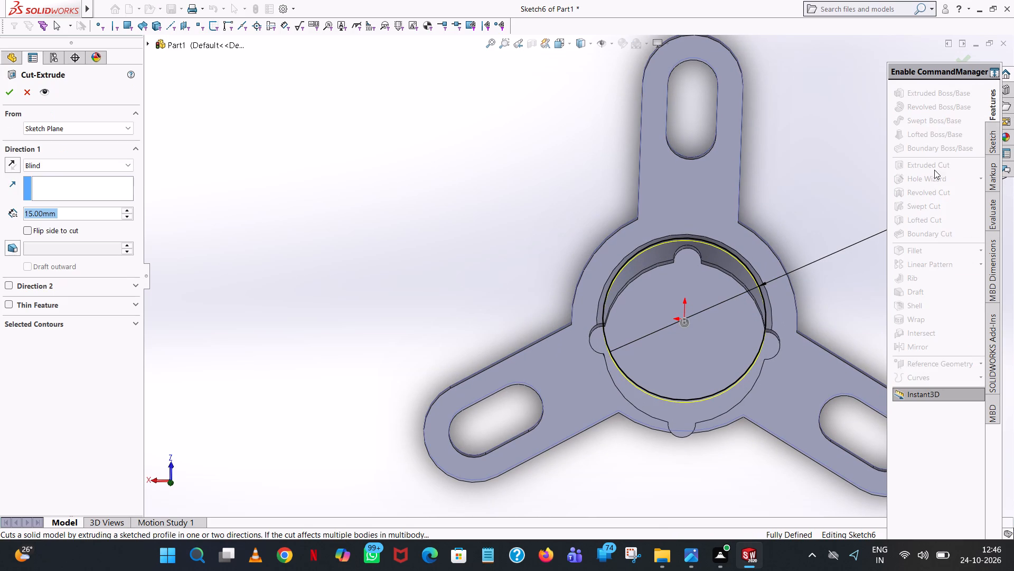
click(5, 93)
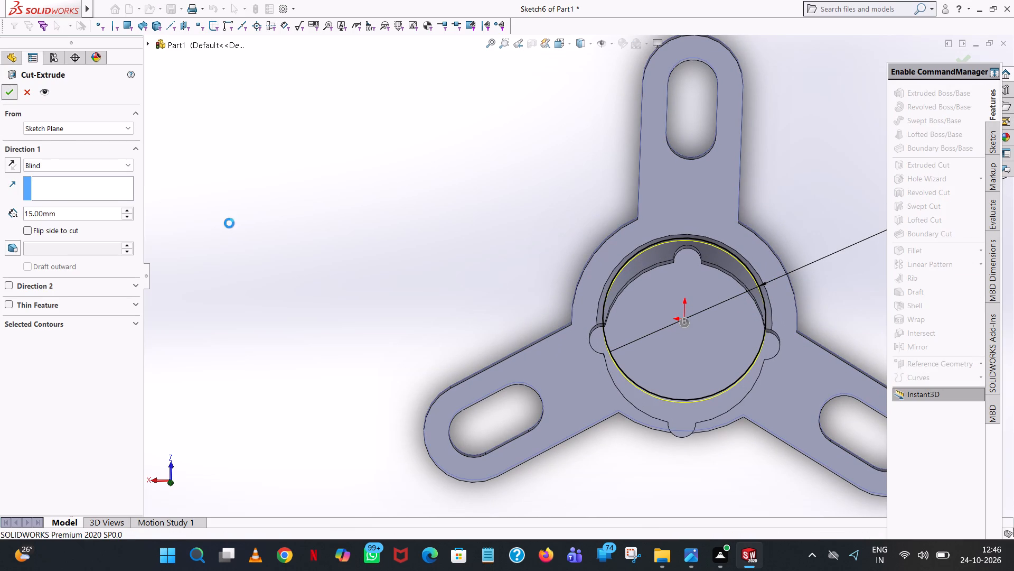
middle_drag(404, 224, 557, 274)
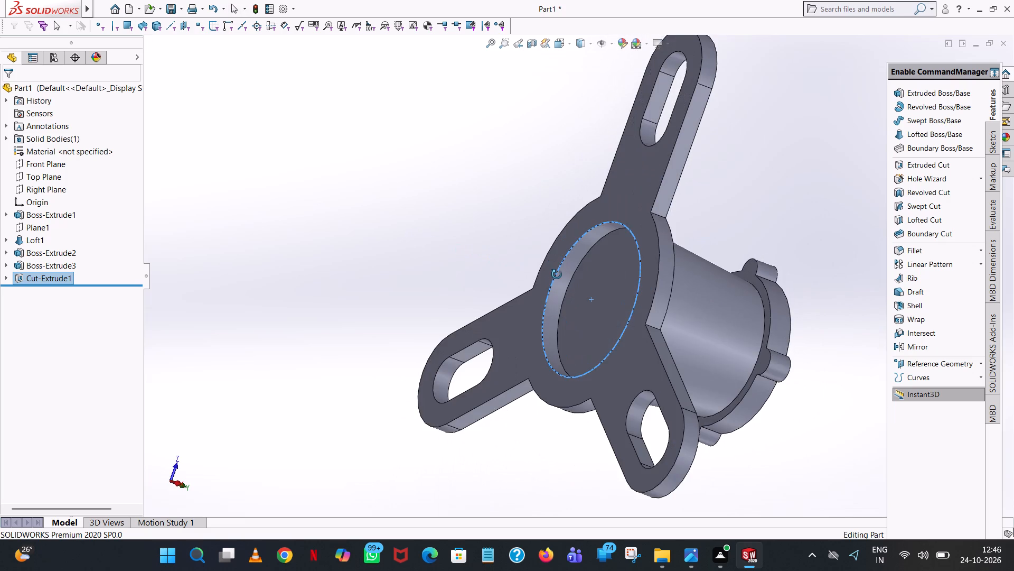
middle_drag(557, 274, 558, 274)
scroll(557, 274, up, 1)
click(374, 174)
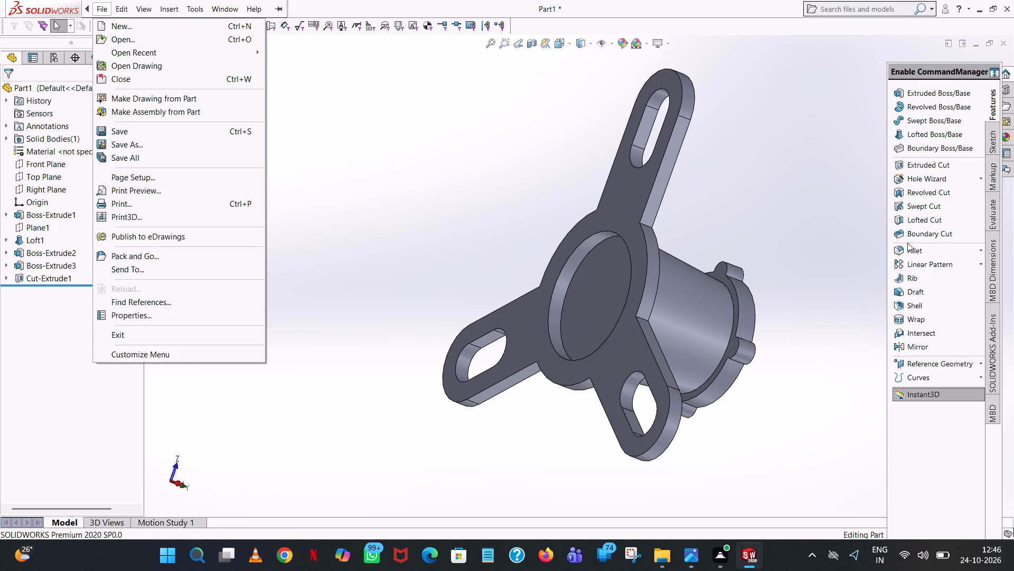
Shell the body with 5 mm wall thickness, removing the circular floor face of the 130 mm bottom recess.
click(927, 304)
click(593, 306)
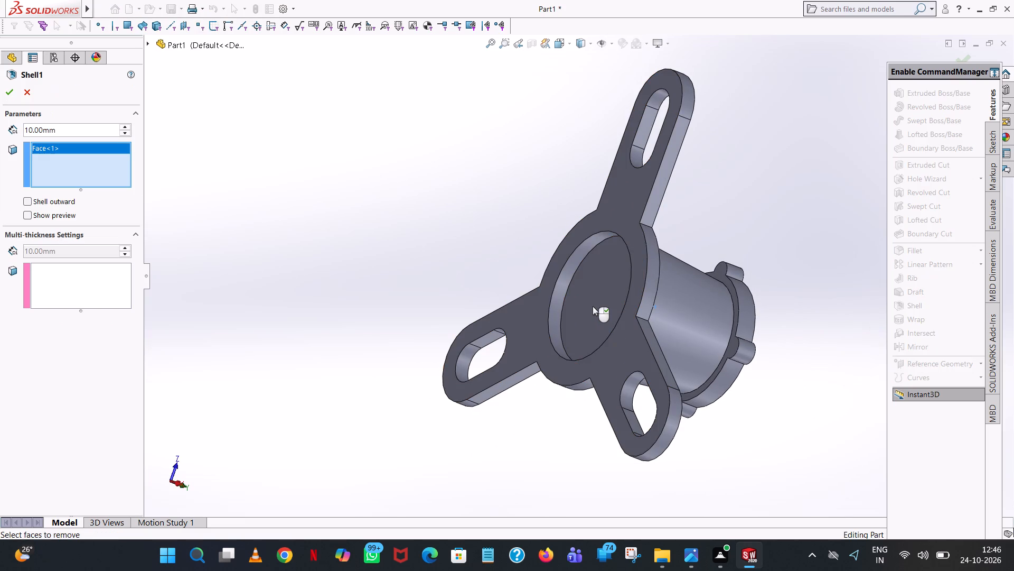
double_click(59, 130)
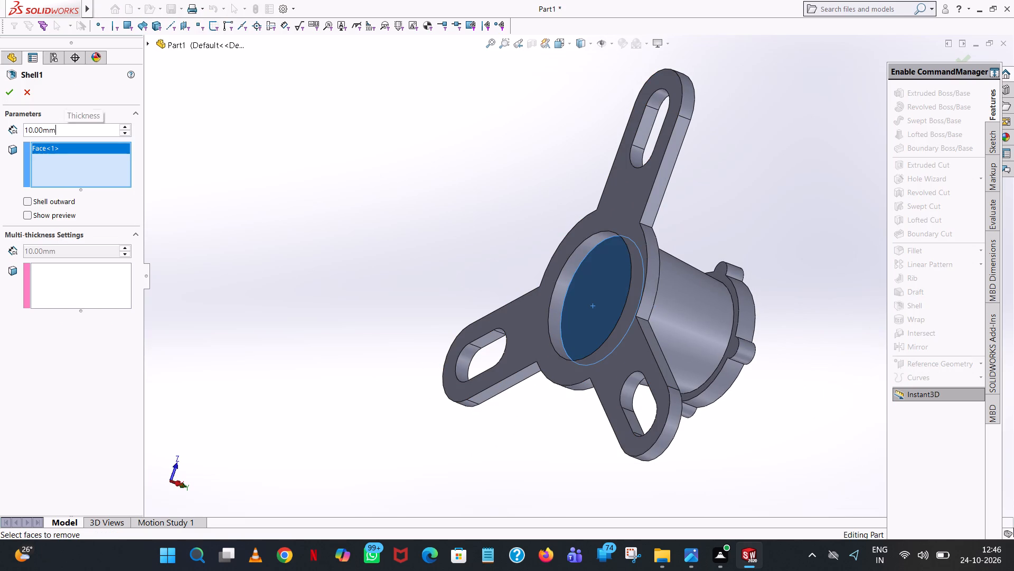
key(5)
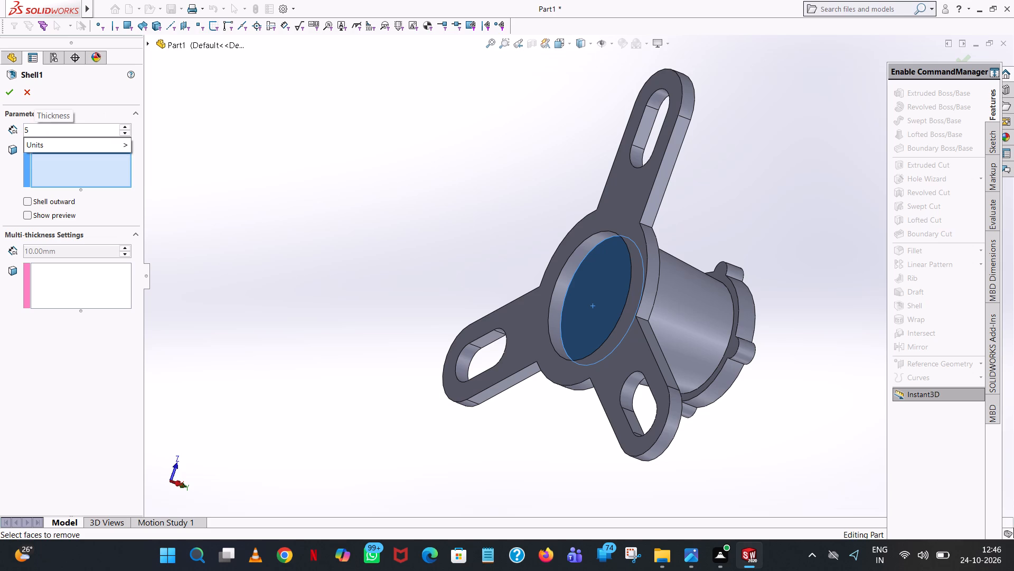
key(Return)
click(10, 92)
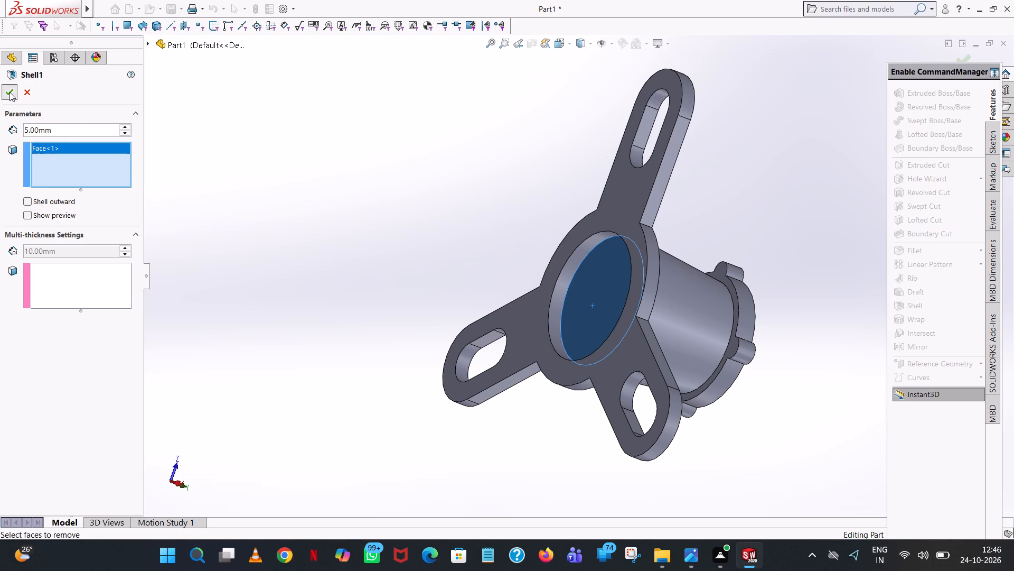
click(380, 243)
Examine the shelled cavity from the underside and check the body from the side and top.
middle_drag(383, 260, 434, 319)
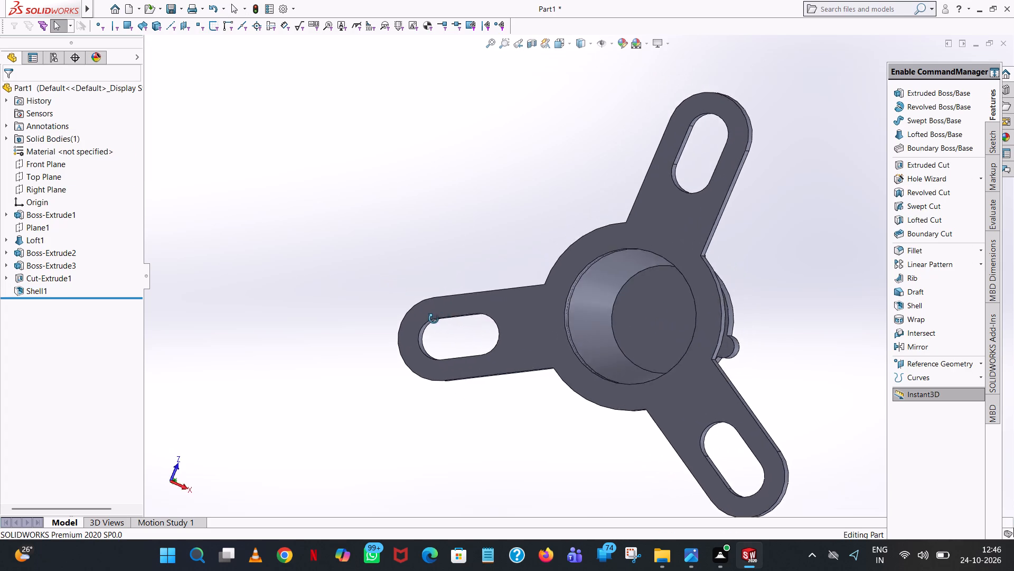
middle_drag(434, 319, 430, 334)
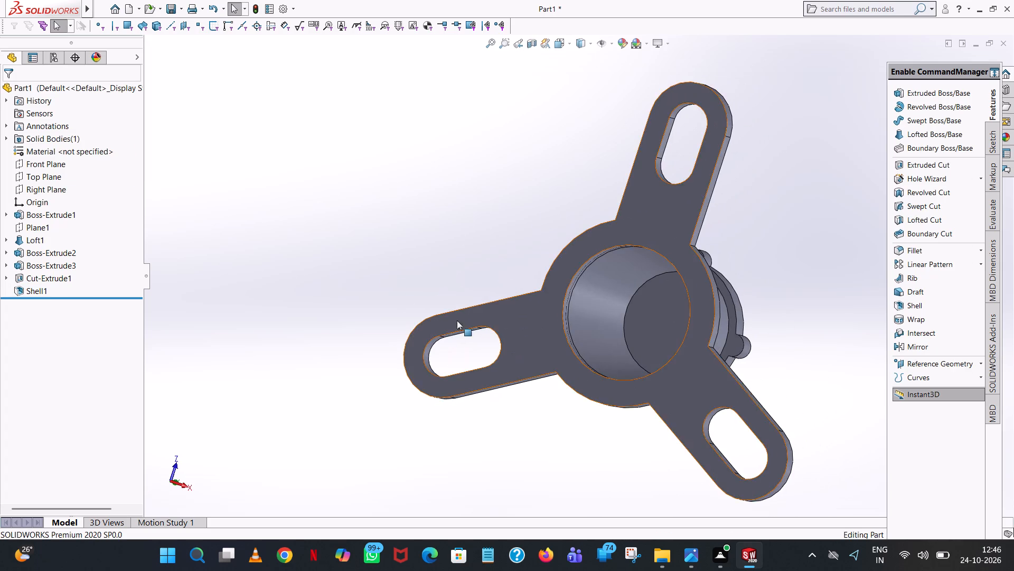
scroll(577, 328, down, 4)
middle_drag(577, 328, 541, 372)
scroll(568, 337, up, 1)
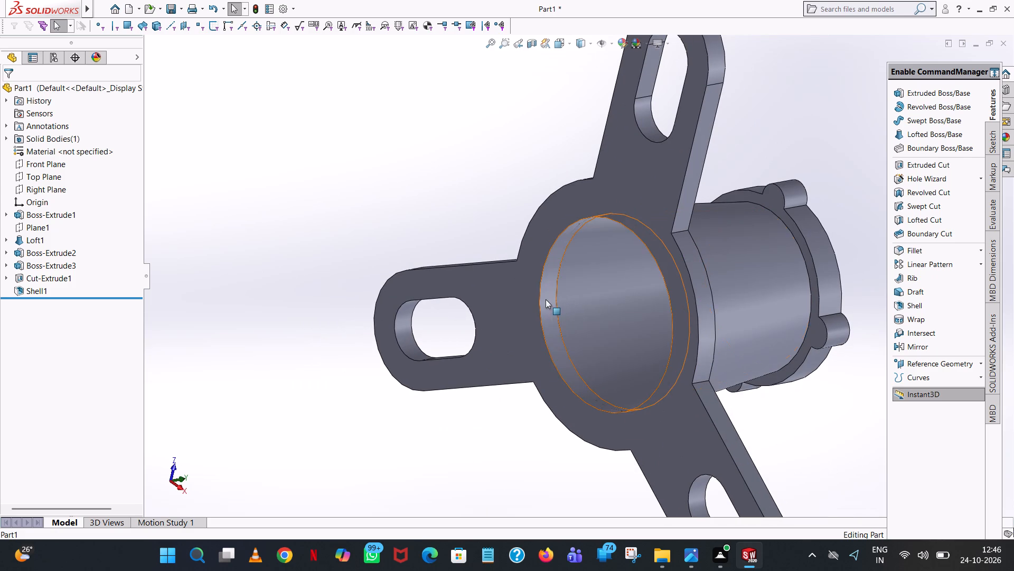
middle_drag(562, 291, 539, 325)
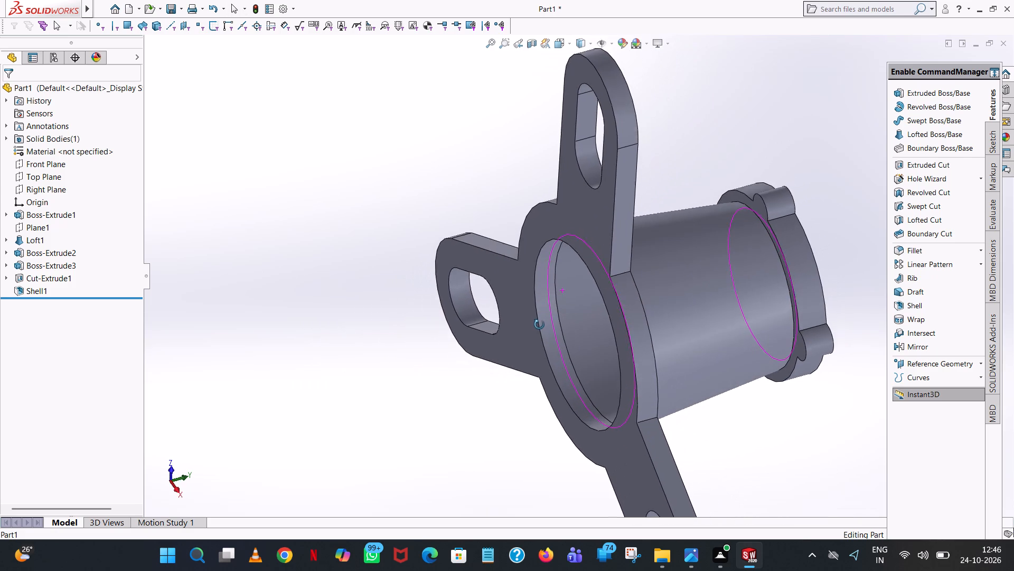
middle_drag(539, 325, 811, 298)
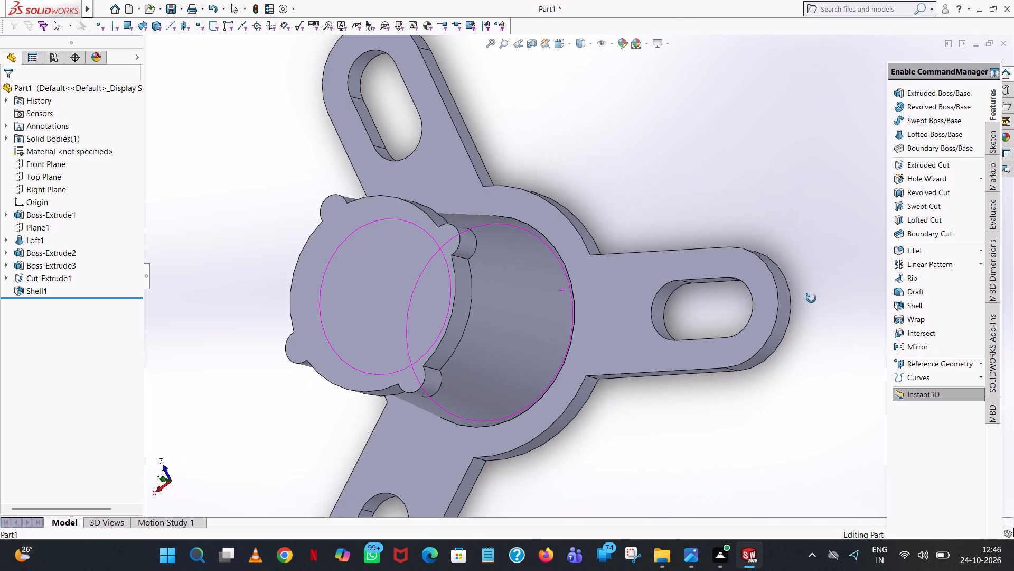
middle_drag(811, 298, 872, 152)
scroll(872, 152, up, 1)
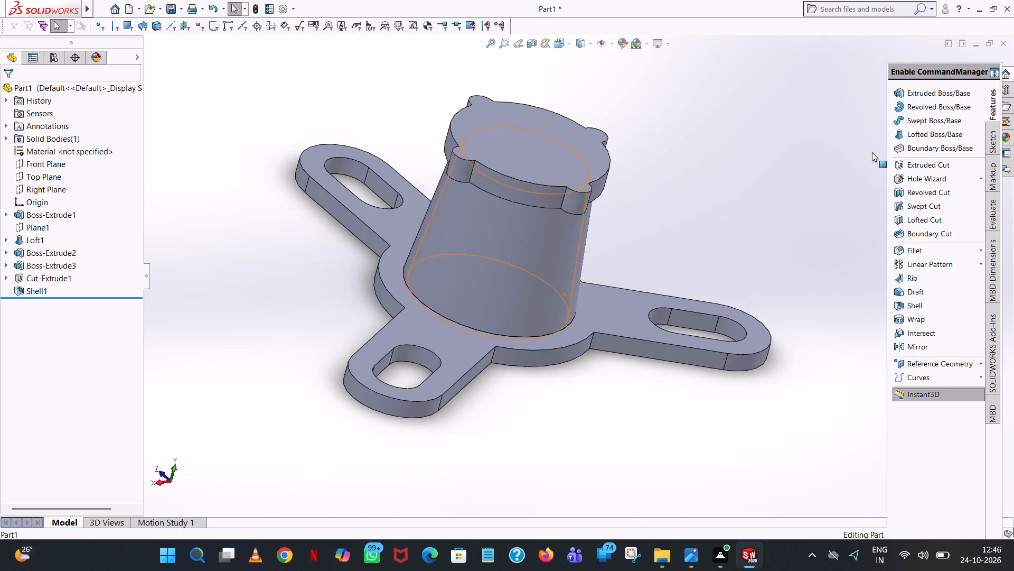
Start an extruded-cut sketch on the top flange face and draw a 50 mm radius circle centred on the origin.
click(945, 169)
click(518, 134)
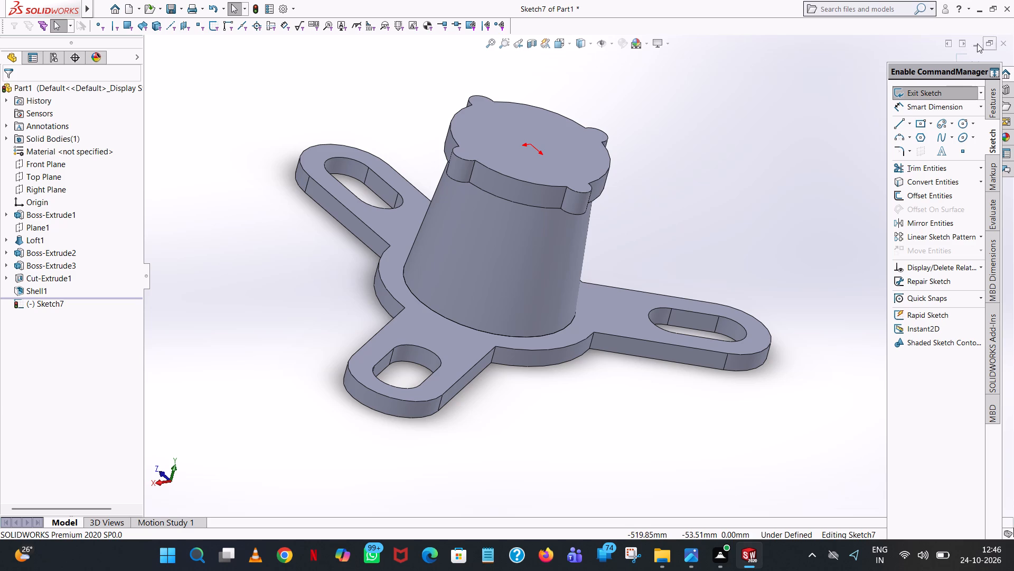
click(961, 123)
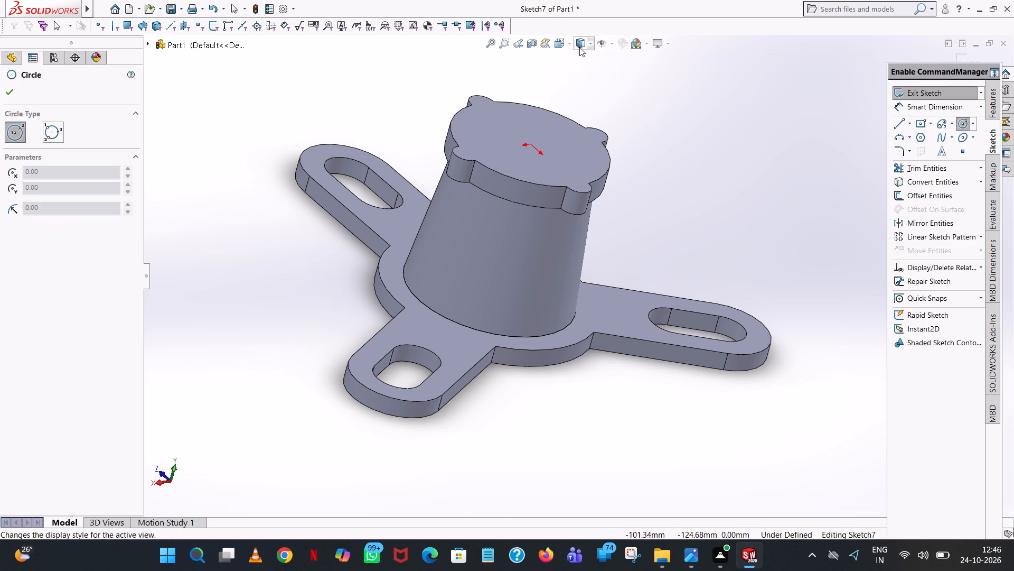
click(568, 46)
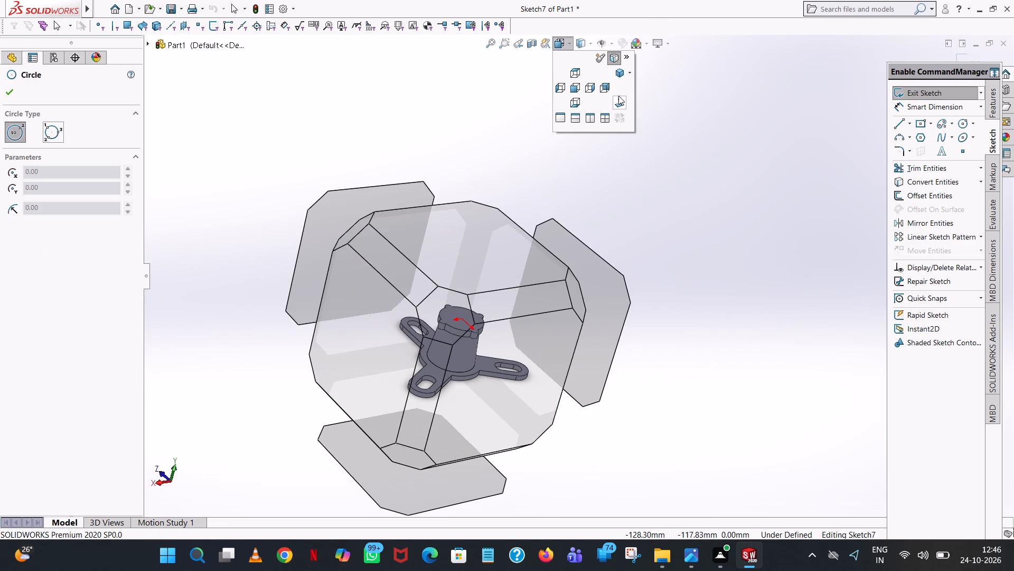
click(618, 96)
click(691, 297)
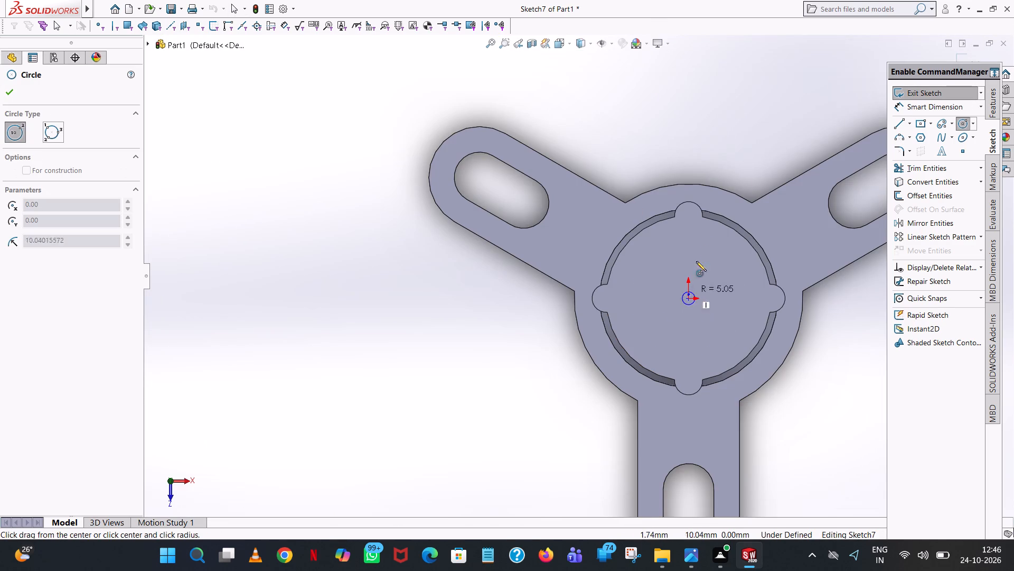
click(707, 241)
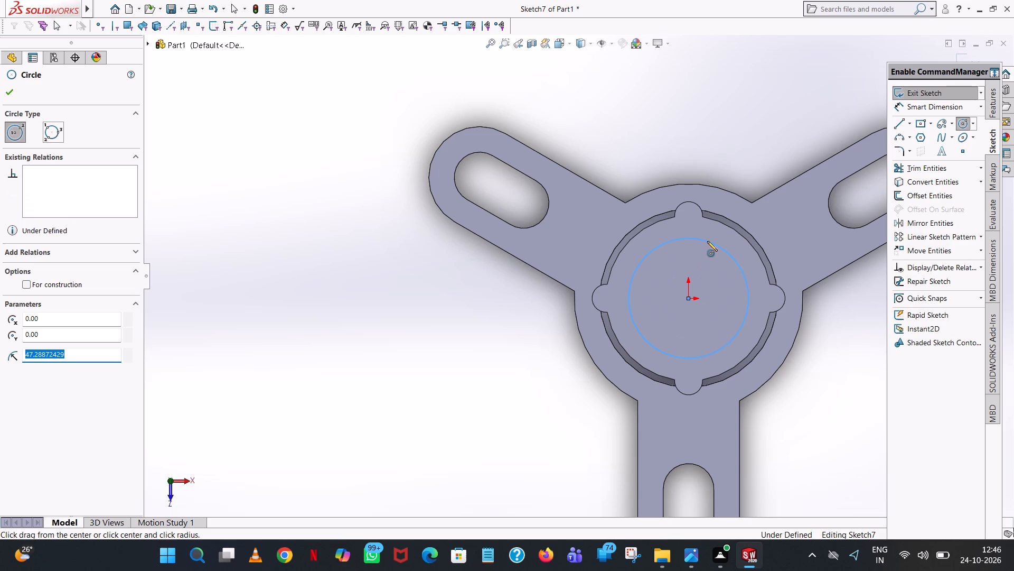
key(5)
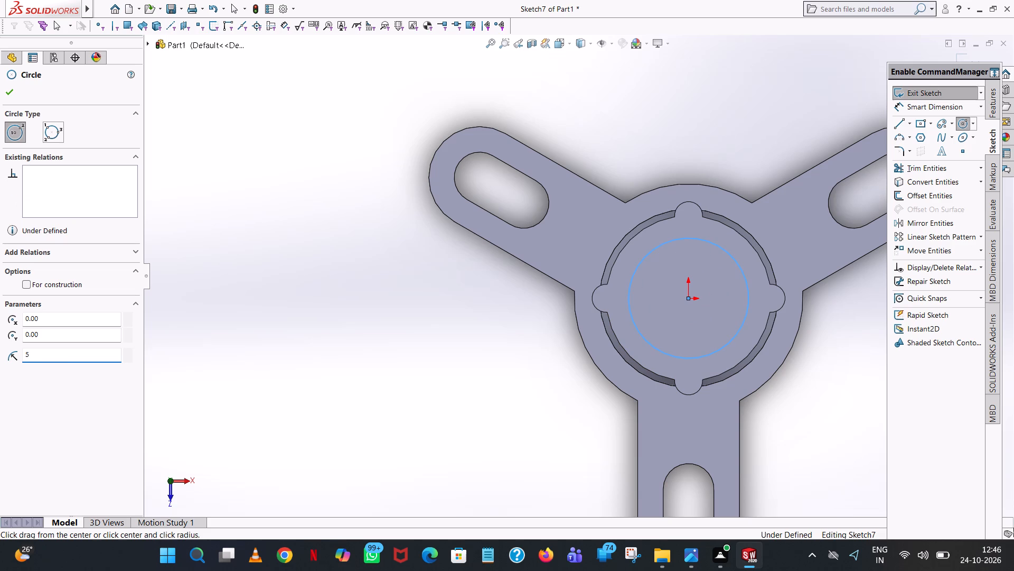
key(0)
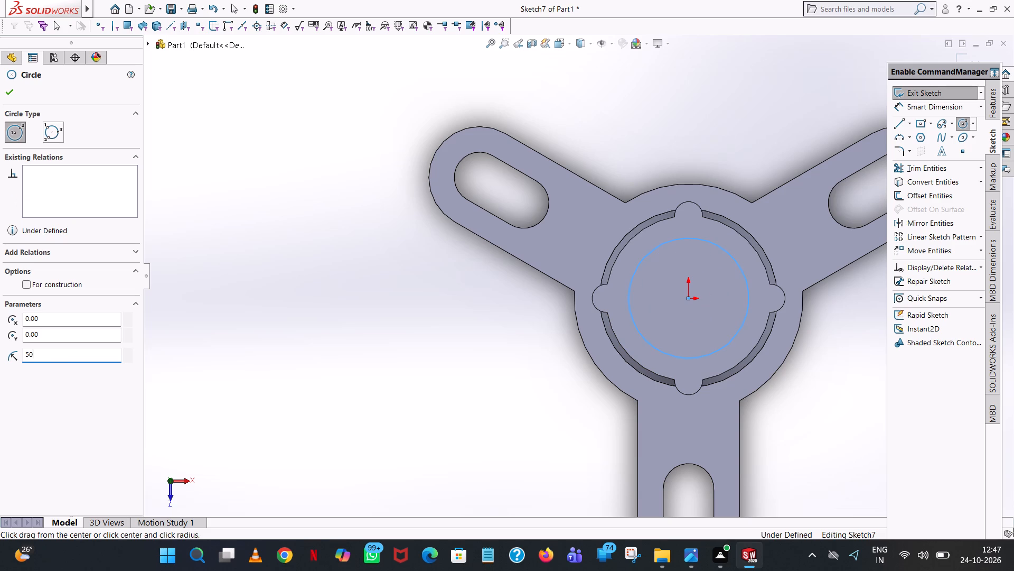
key(Return)
right_click(707, 241)
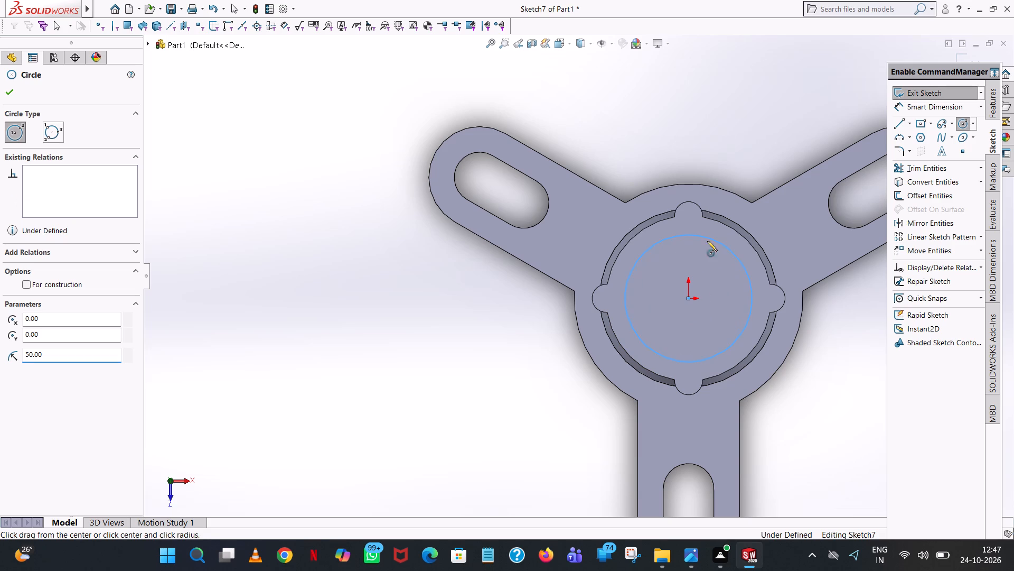
click(734, 247)
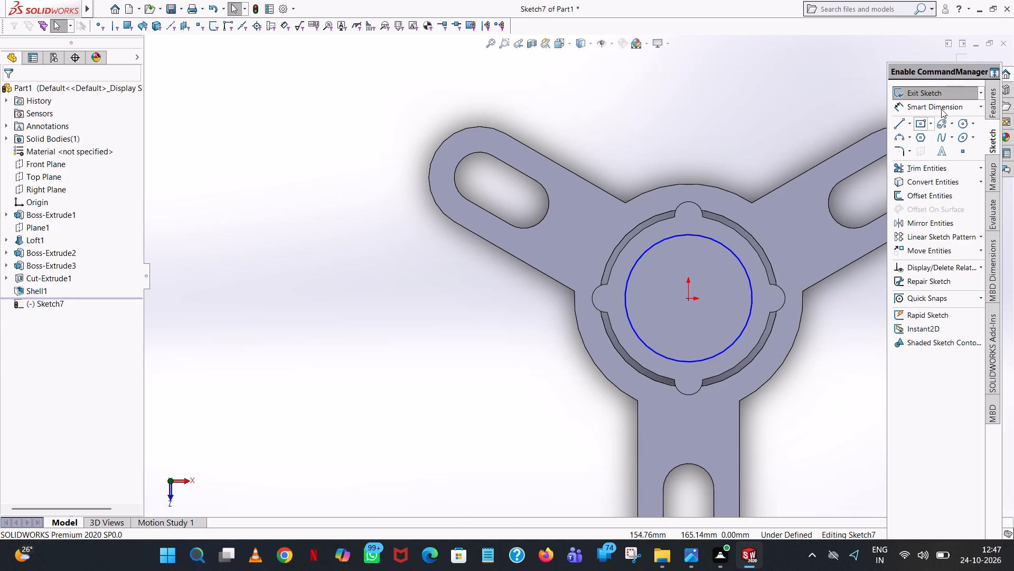
Add a 100 mm diameter dimension to the circle on the top flange face.
click(941, 108)
click(707, 238)
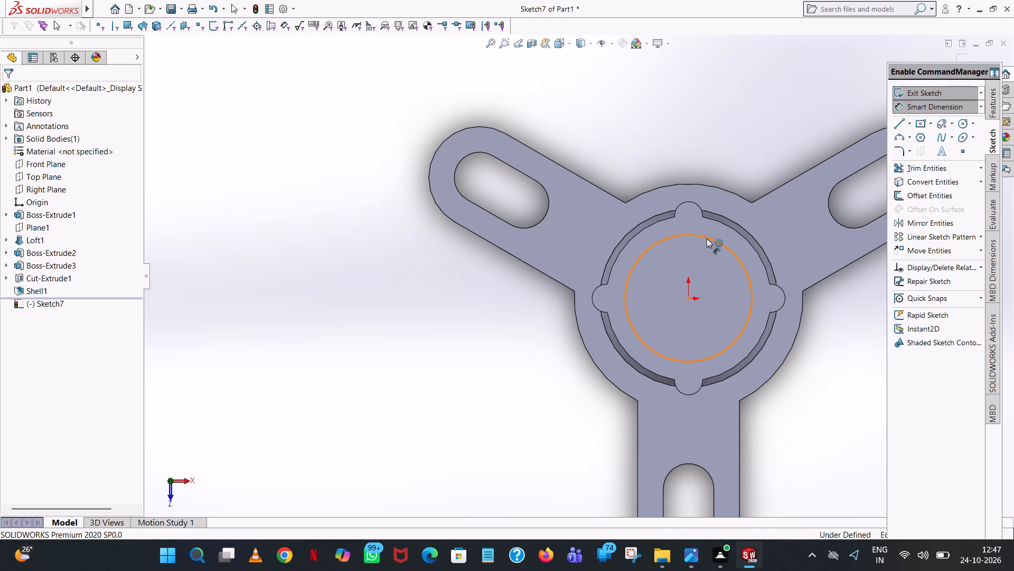
click(737, 129)
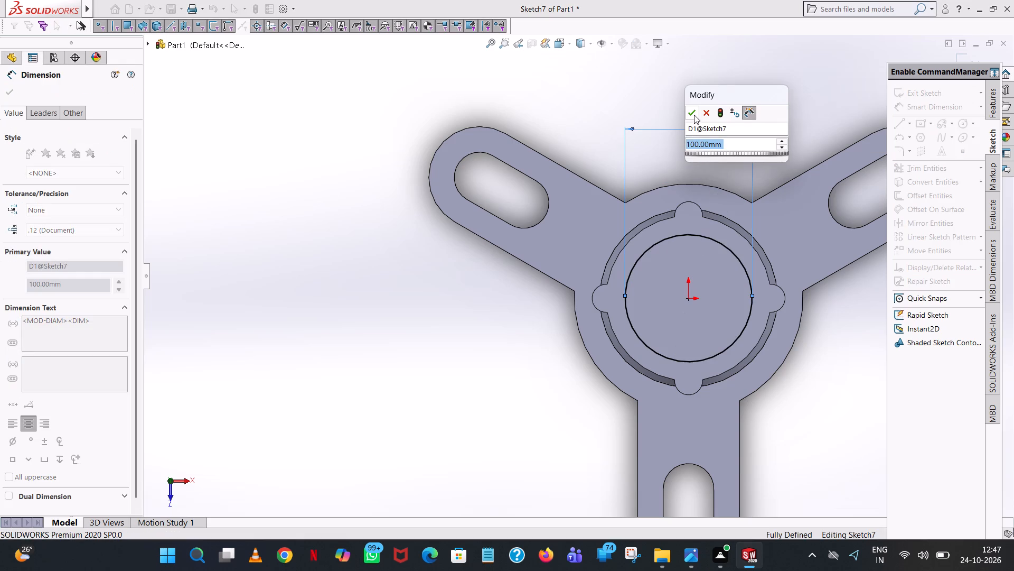
click(694, 115)
click(613, 114)
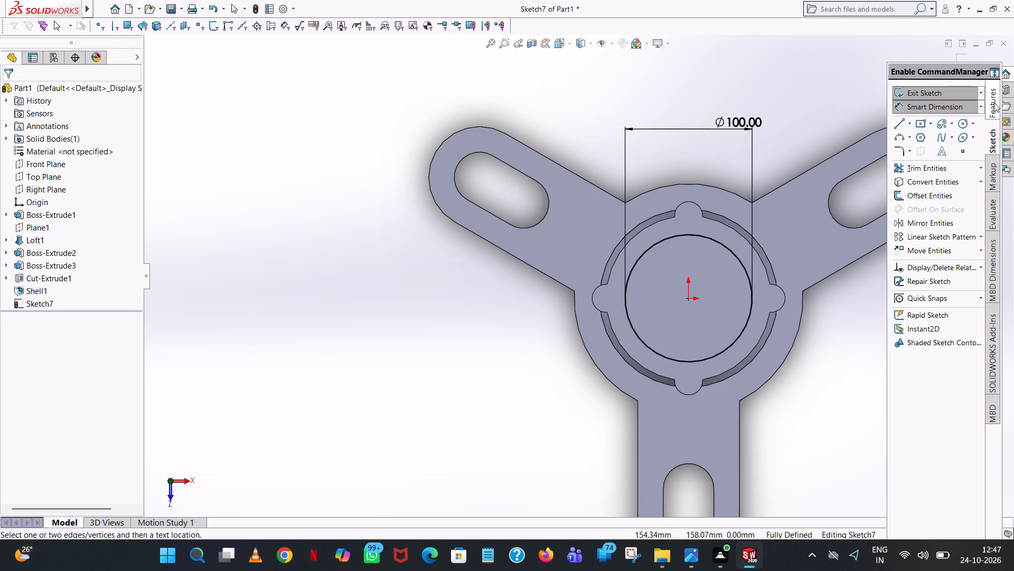
Cut the 100 mm circle 15 mm blind into the top flange to open the hollow cone.
click(994, 103)
click(922, 167)
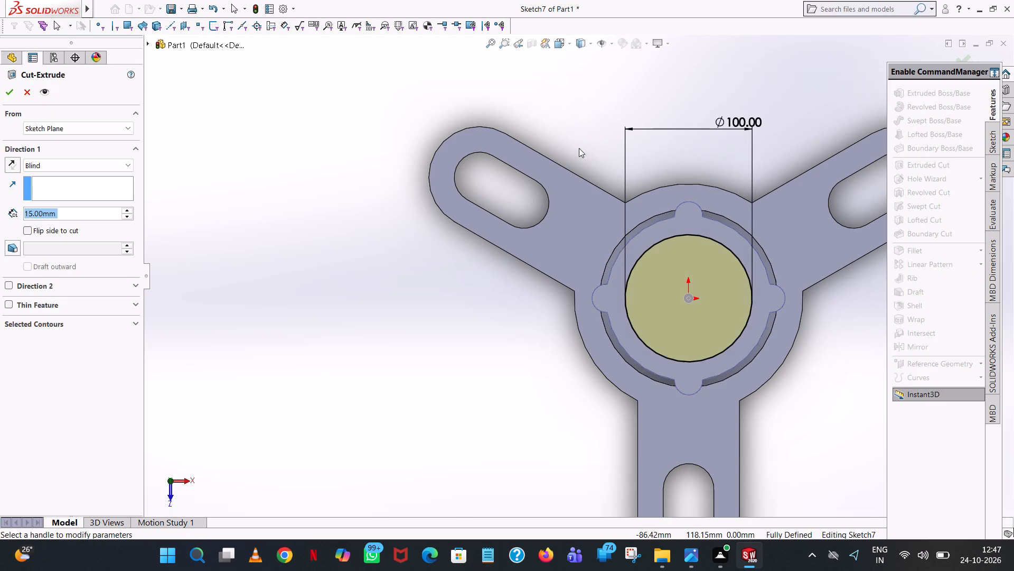
middle_drag(579, 148, 707, 173)
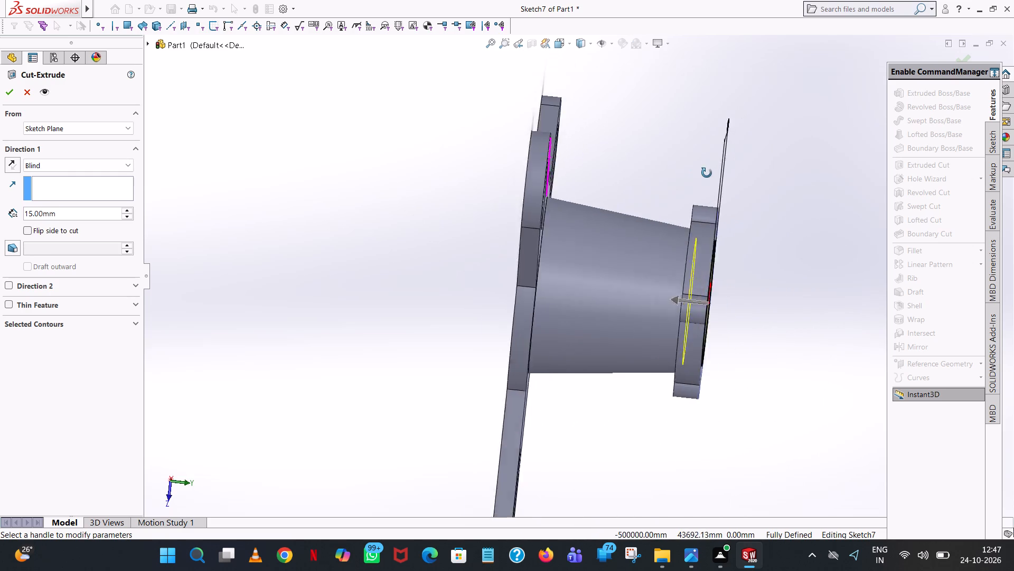
middle_drag(707, 173, 681, 173)
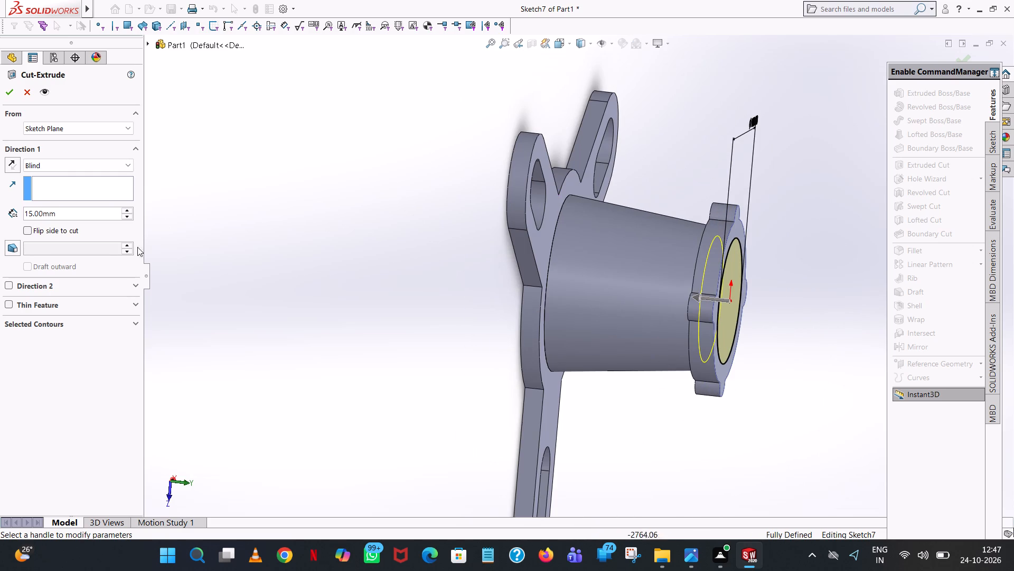
click(3, 88)
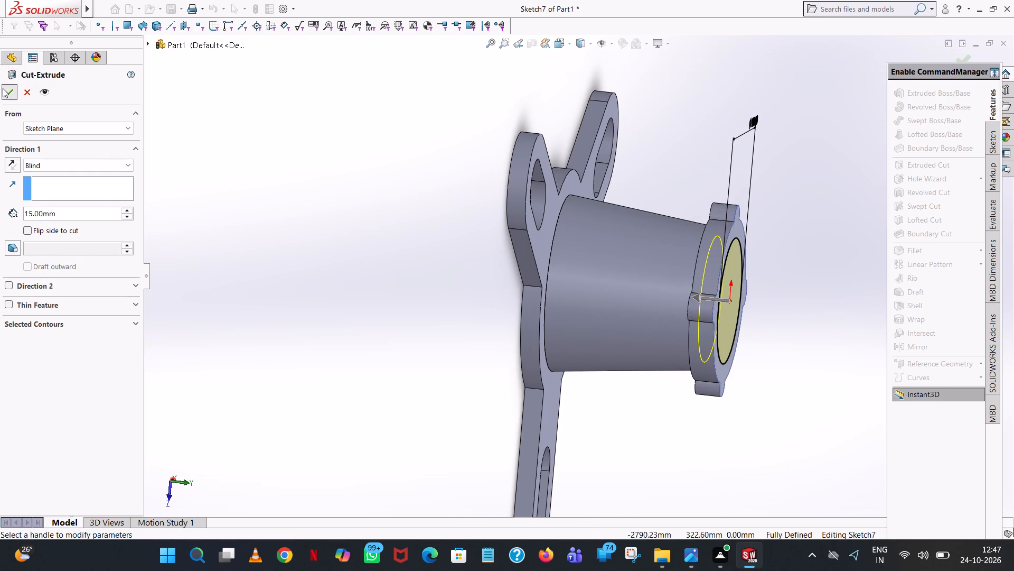
click(800, 167)
Examine the top flange opening, its inner rim and the lugs up close and from several angles.
scroll(794, 175, up, 1)
middle_drag(793, 176, 782, 179)
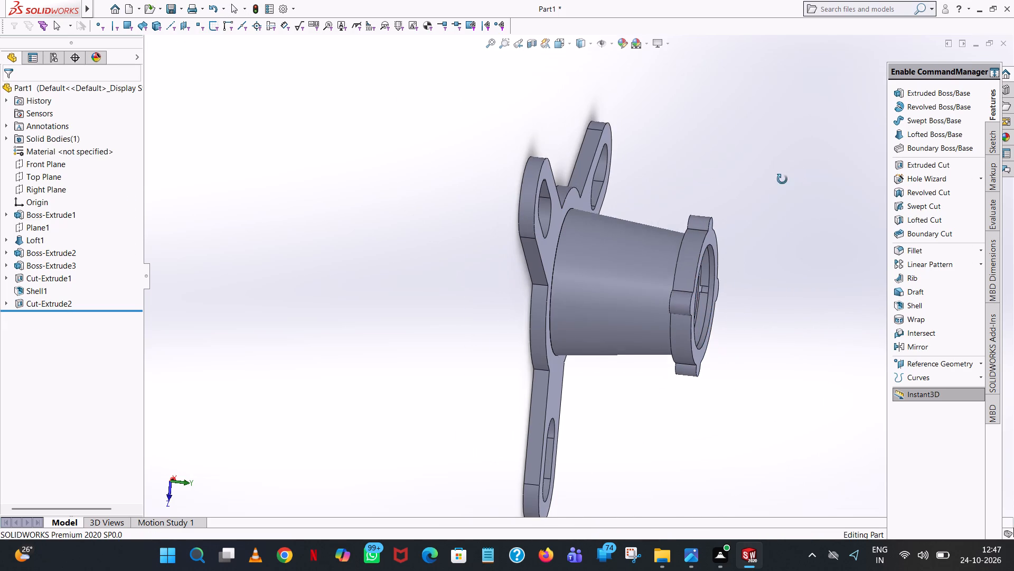
middle_drag(782, 179, 740, 124)
scroll(752, 183, up, 1)
scroll(698, 256, down, 1)
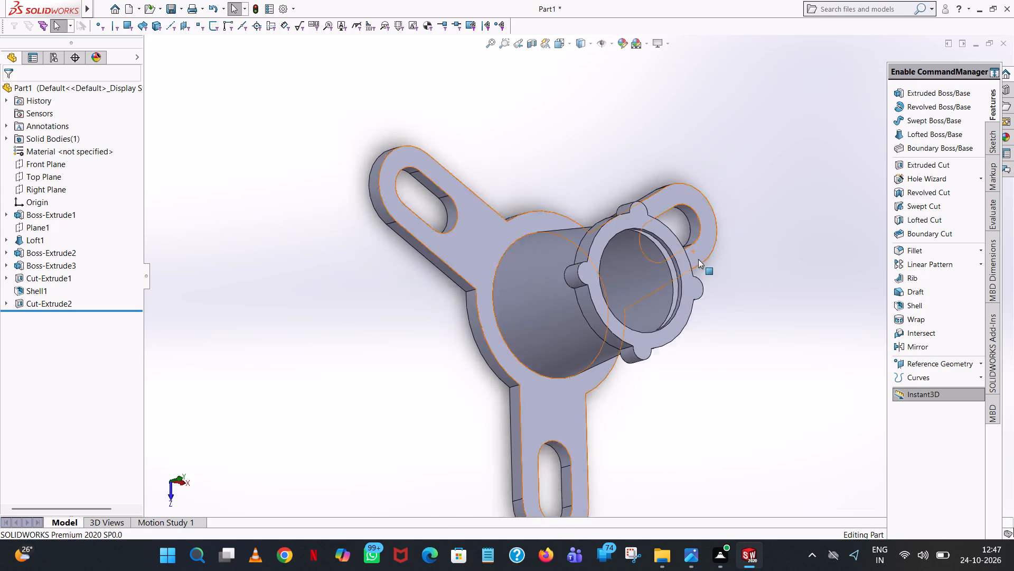
scroll(698, 259, down, 5)
middle_drag(699, 260, 711, 214)
scroll(711, 214, up, 2)
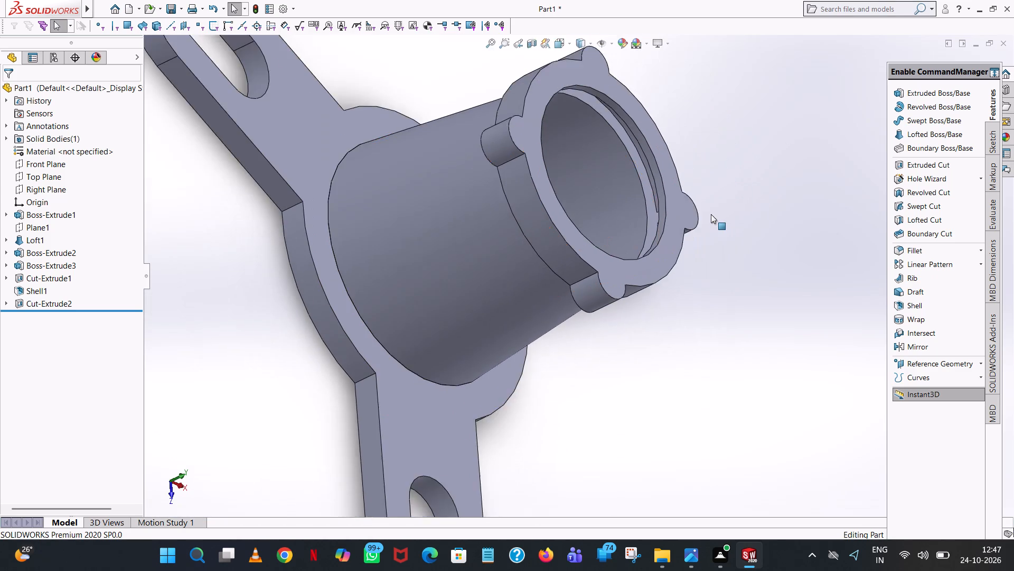
scroll(711, 214, down, 4)
middle_drag(668, 207, 696, 231)
scroll(669, 206, down, 1)
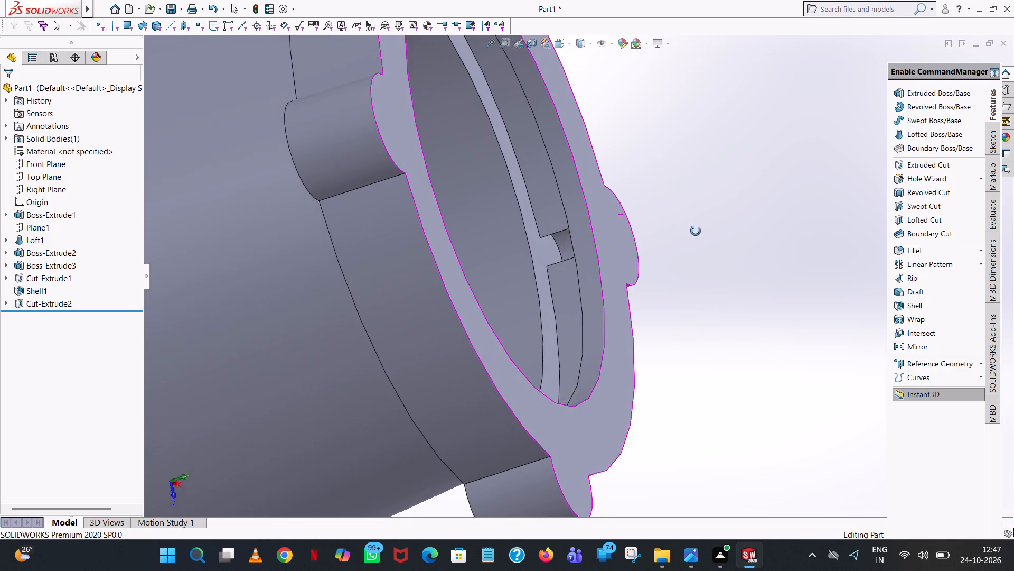
middle_drag(696, 231, 646, 228)
middle_drag(627, 226, 621, 226)
middle_click(621, 226)
scroll(619, 224, up, 2)
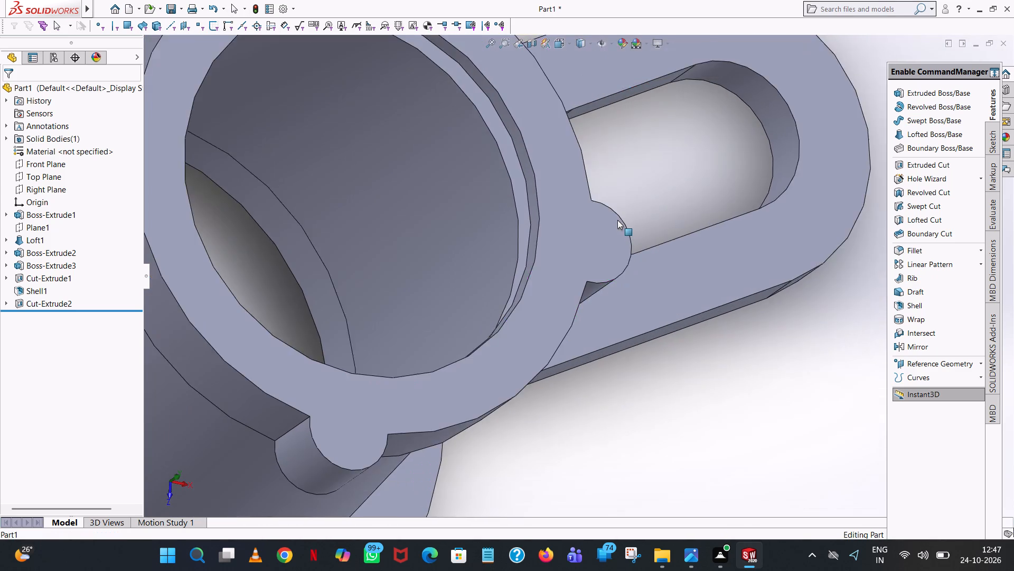
scroll(617, 220, up, 6)
middle_drag(622, 200, 636, 118)
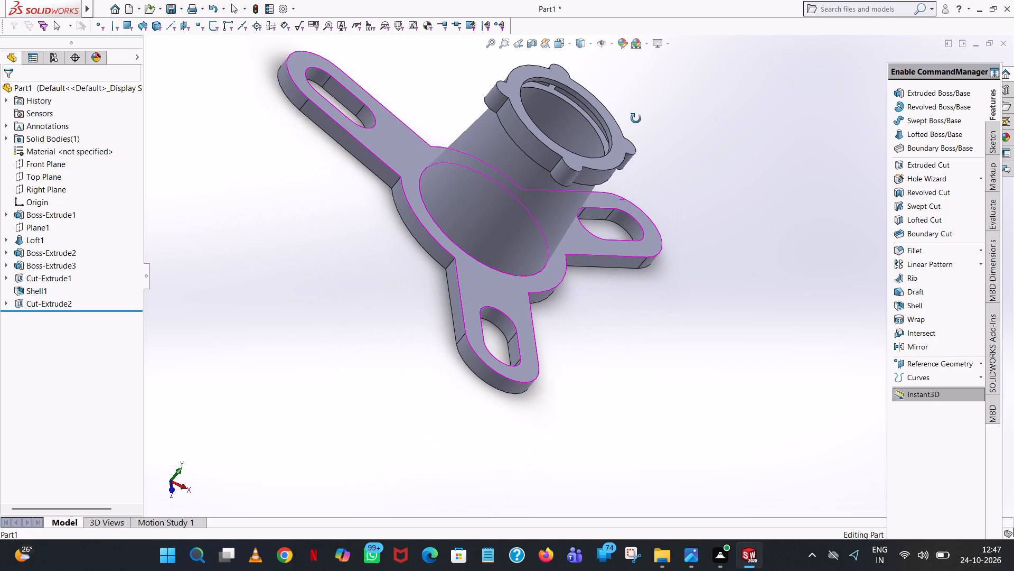
middle_drag(636, 118, 637, 117)
scroll(593, 135, up, 2)
scroll(585, 136, down, 9)
scroll(503, 266, down, 7)
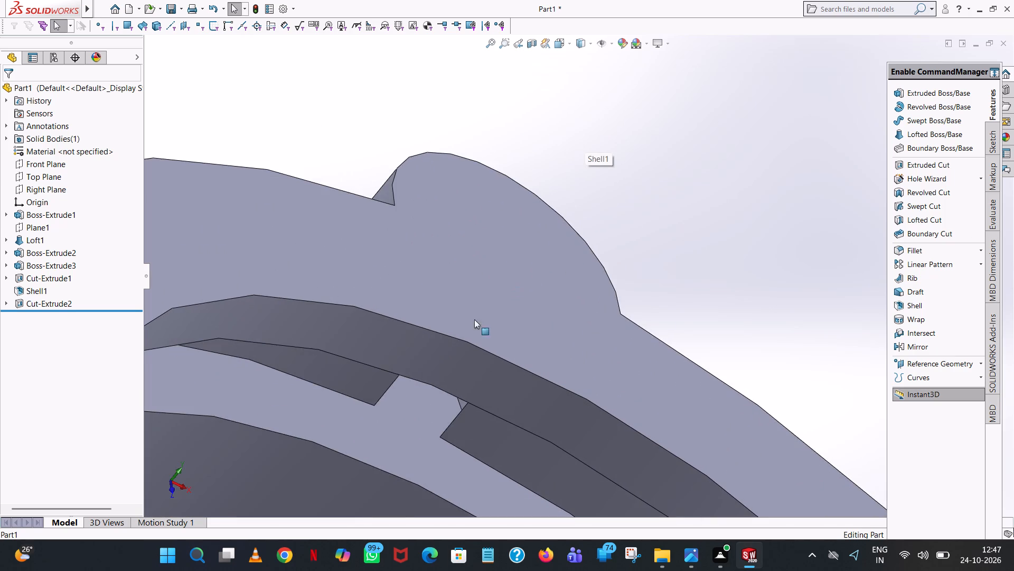
scroll(357, 387, up, 7)
scroll(377, 371, down, 1)
scroll(710, 339, down, 6)
scroll(507, 349, up, 7)
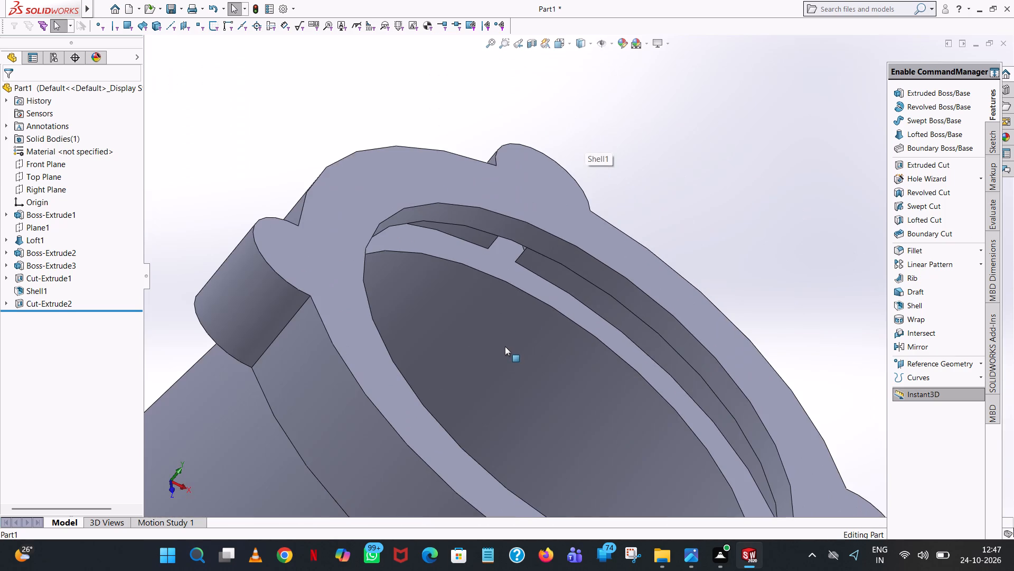
middle_drag(567, 320, 531, 337)
scroll(530, 335, up, 5)
middle_drag(530, 335, 496, 423)
scroll(507, 380, up, 5)
Start an extruded-cut sketch on the top flange face and draw a 5 mm radius circle centred on the lug at (0, 65).
click(954, 164)
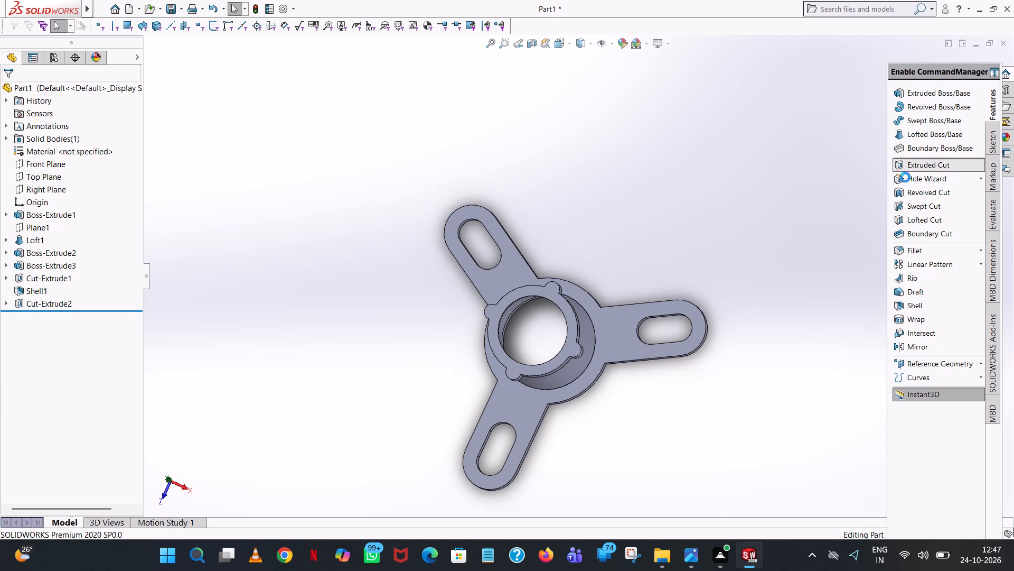
click(547, 289)
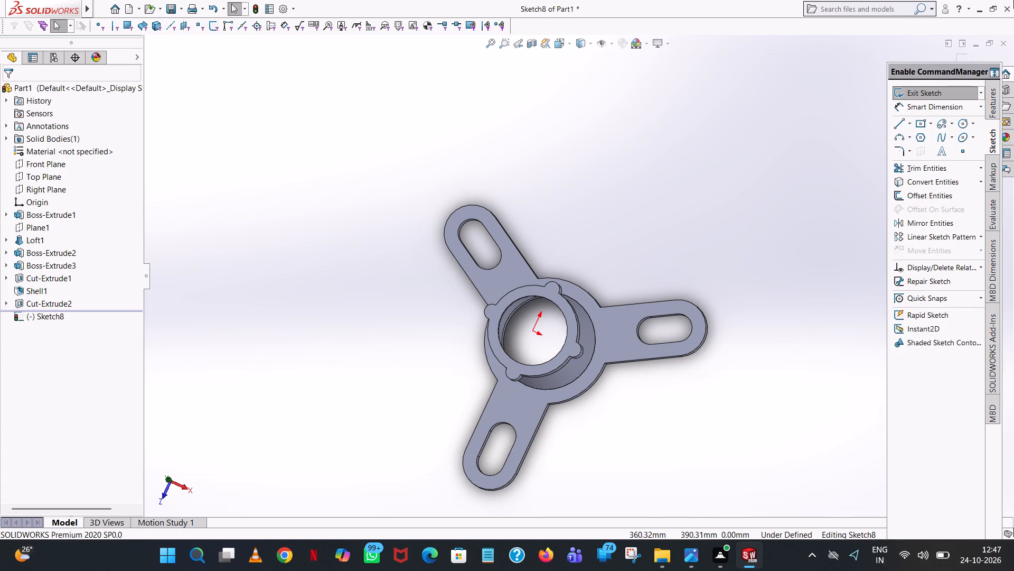
click(570, 43)
click(616, 107)
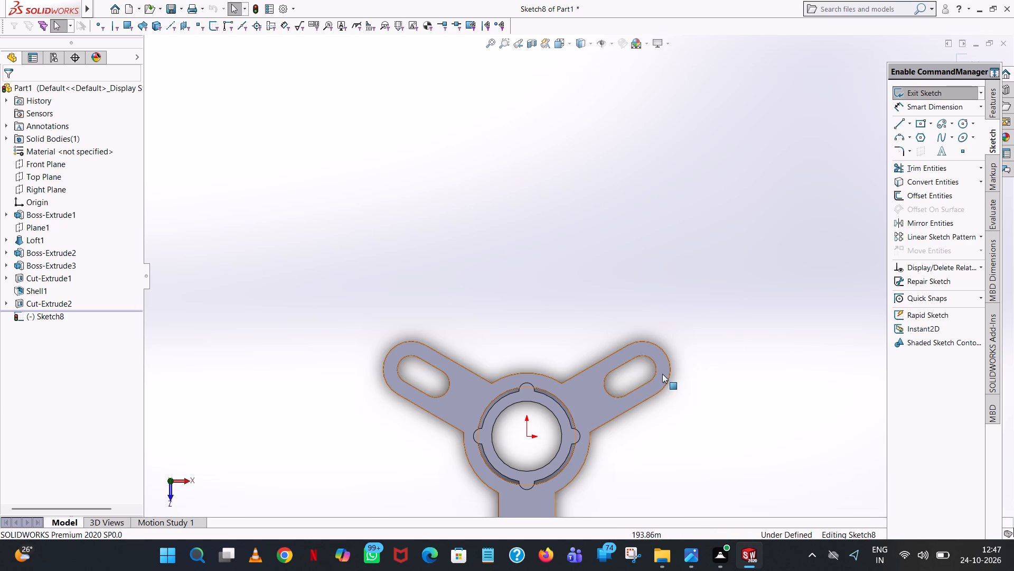
scroll(660, 379, up, 3)
scroll(569, 394, down, 3)
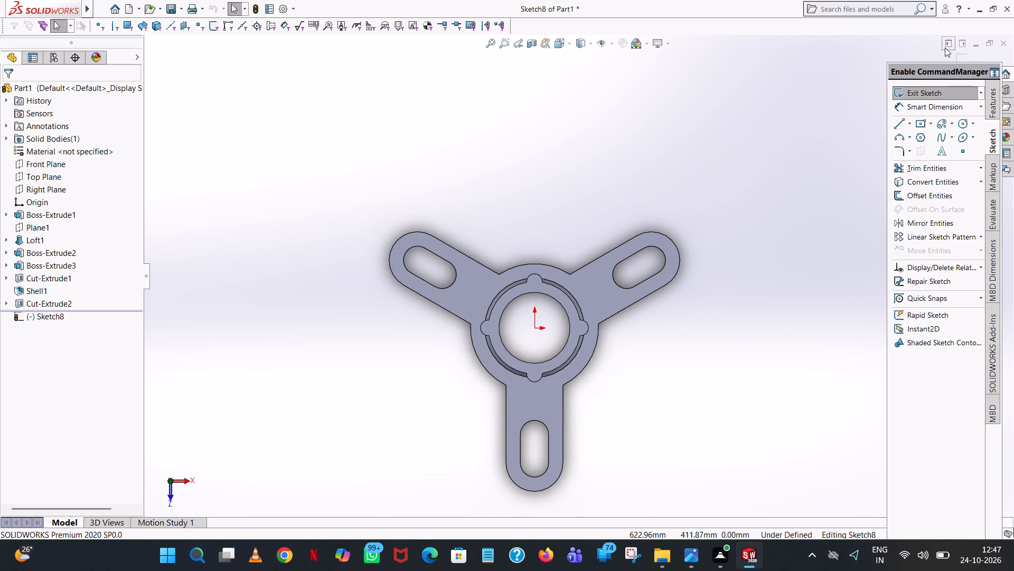
click(962, 124)
scroll(560, 275, down, 3)
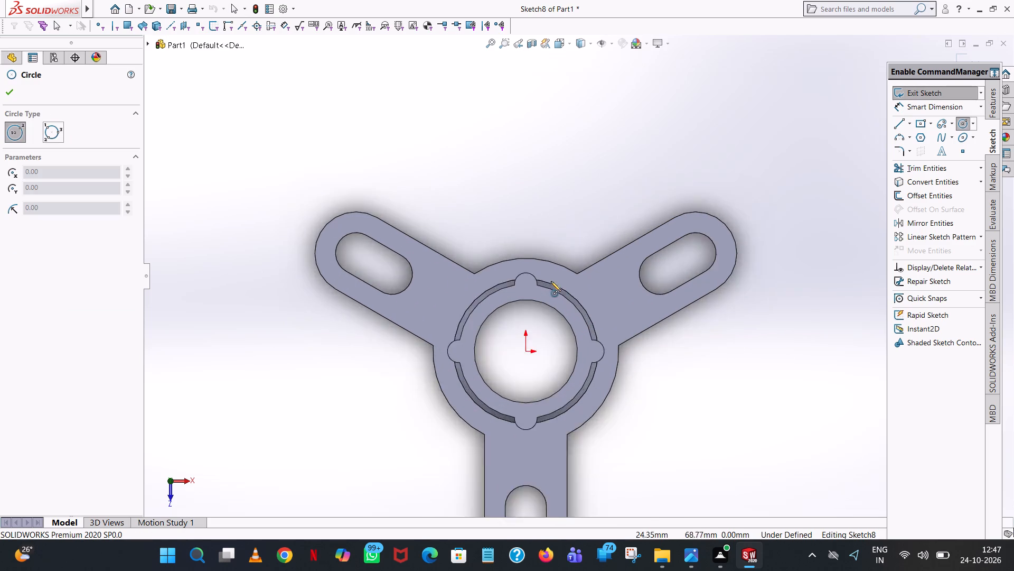
scroll(551, 281, down, 6)
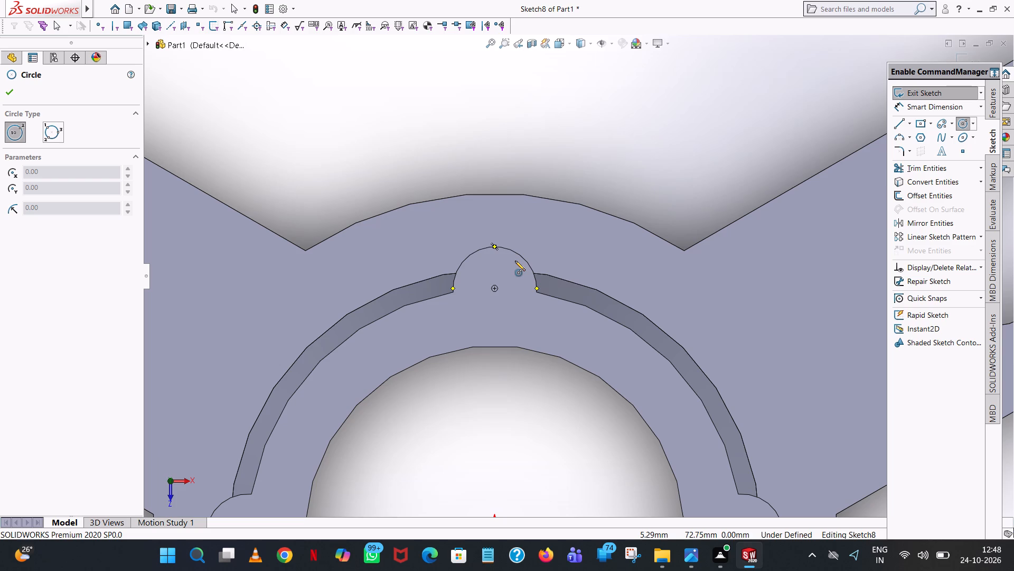
click(493, 288)
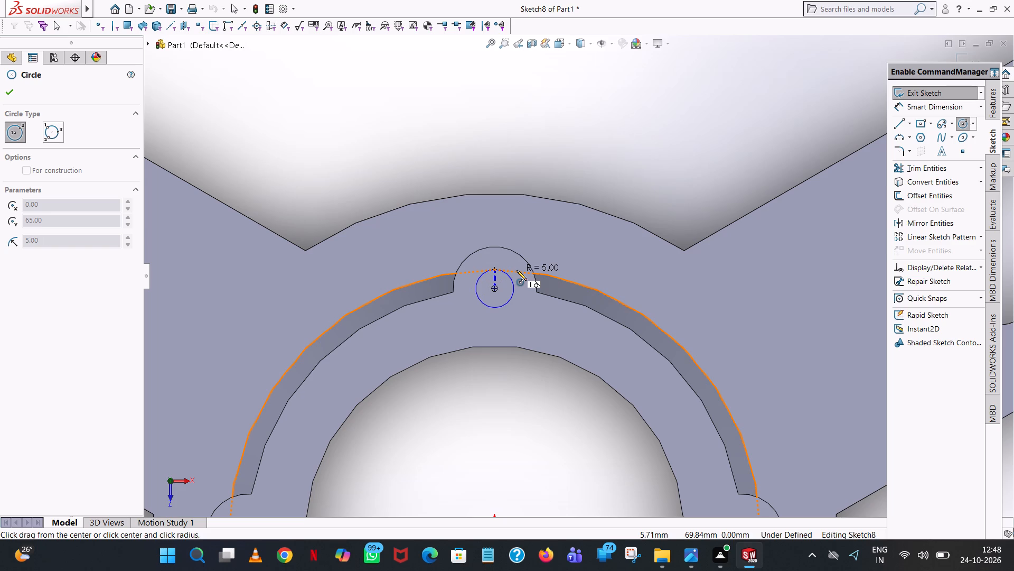
click(493, 270)
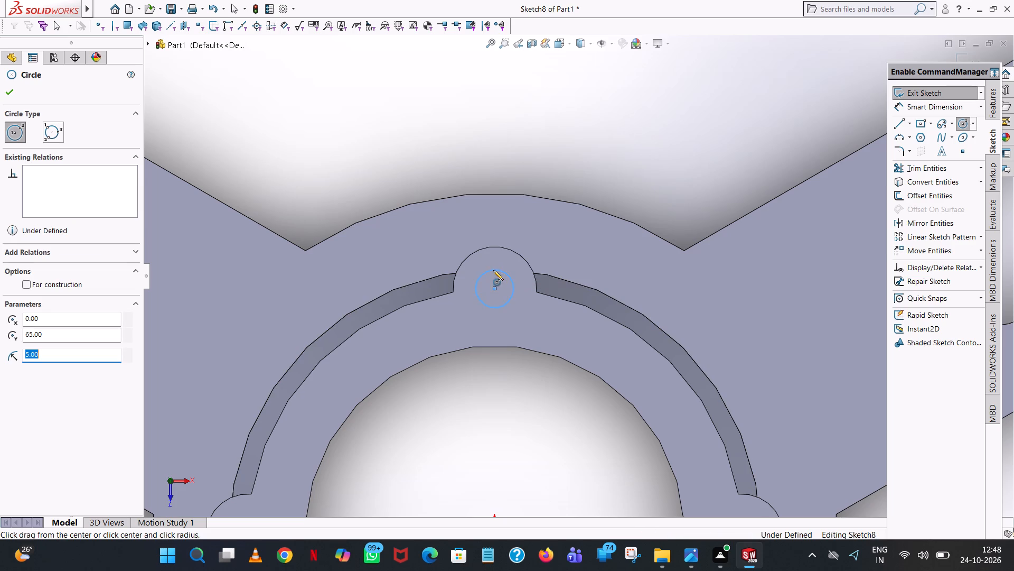
Draw 5 mm radius circles centred on the other three lugs of the top flange.
scroll(524, 374, up, 9)
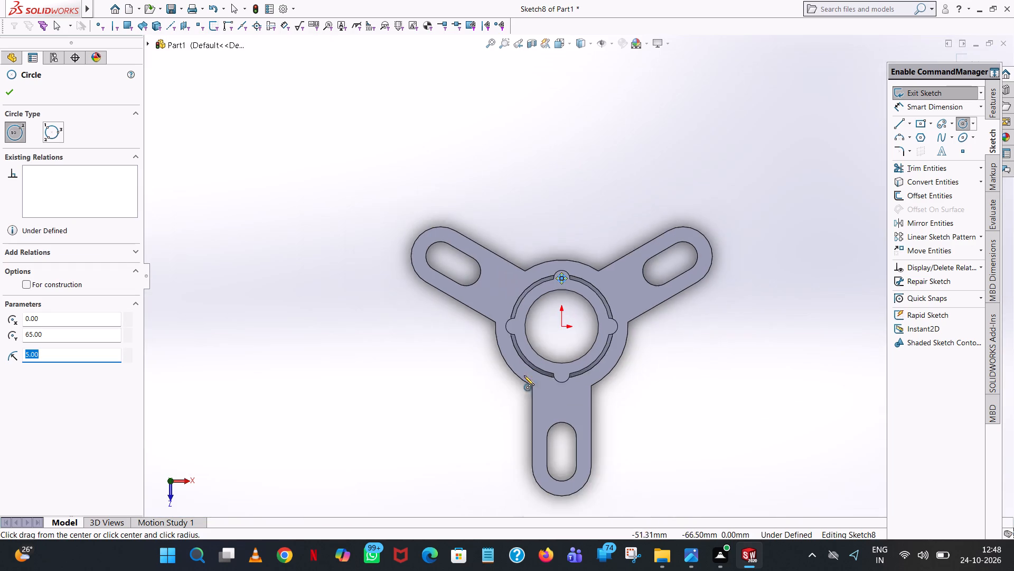
scroll(533, 371, down, 7)
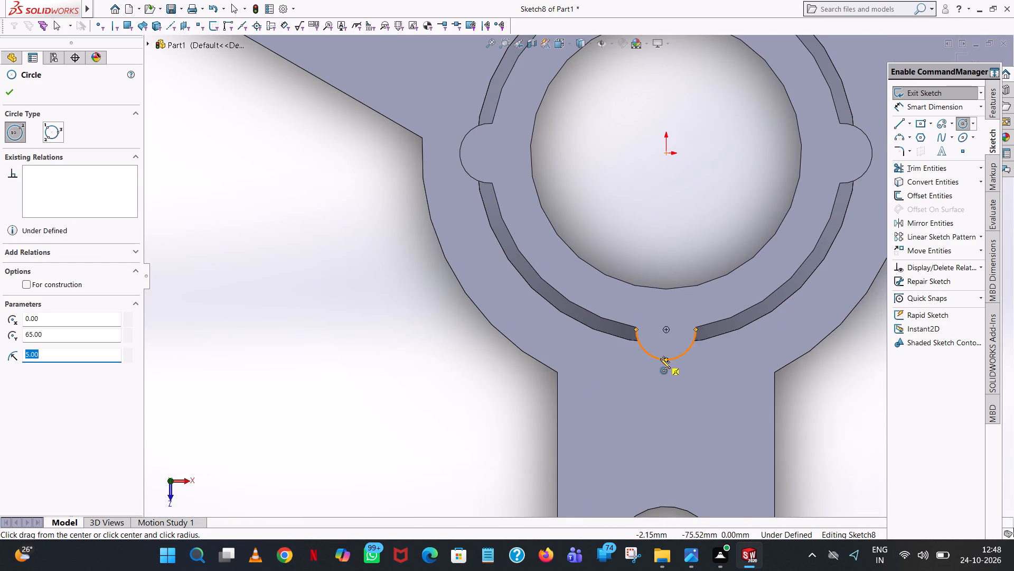
click(666, 330)
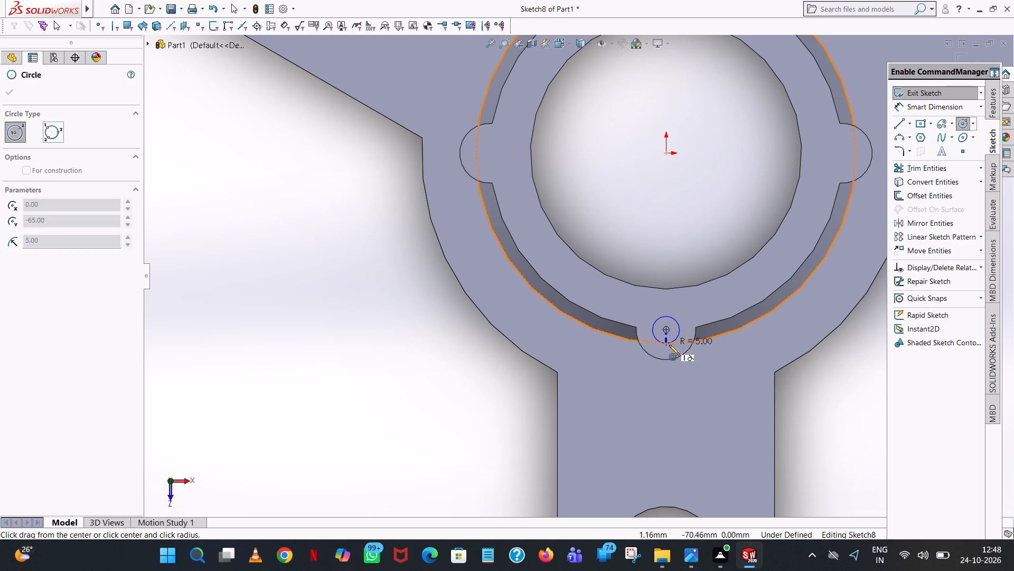
click(668, 343)
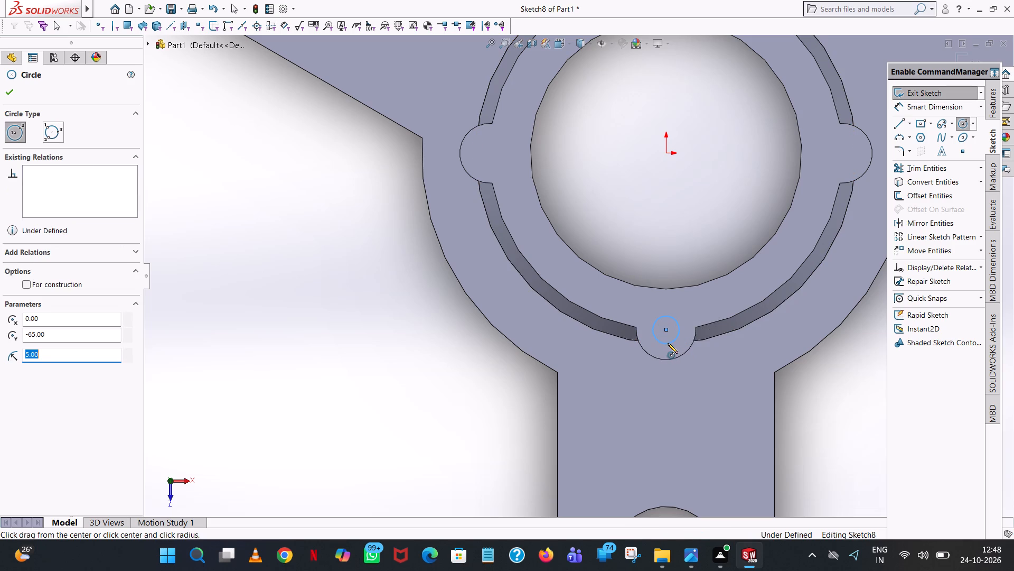
scroll(666, 343, up, 8)
scroll(635, 249, down, 8)
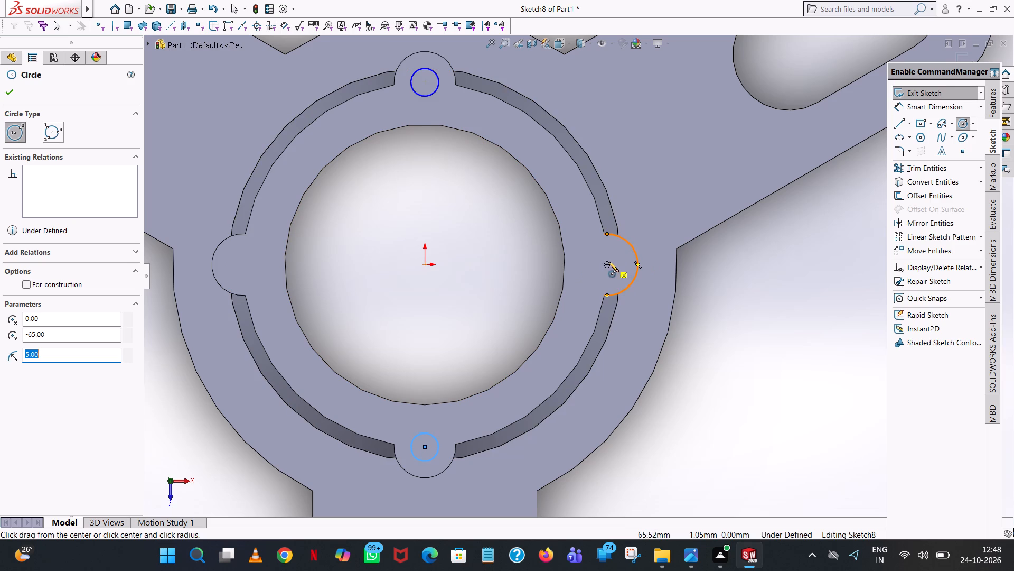
click(606, 264)
click(622, 264)
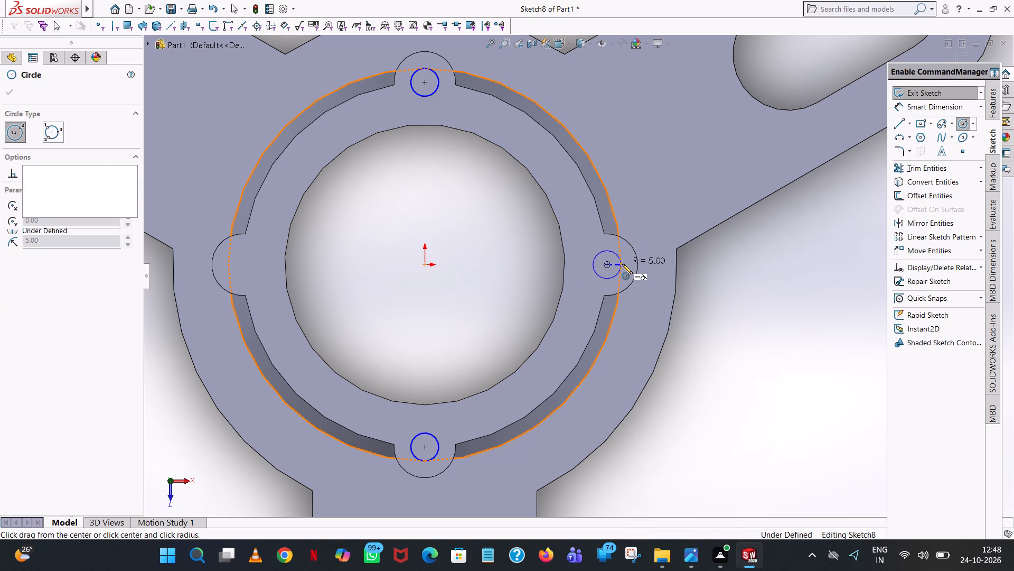
scroll(371, 313, up, 4)
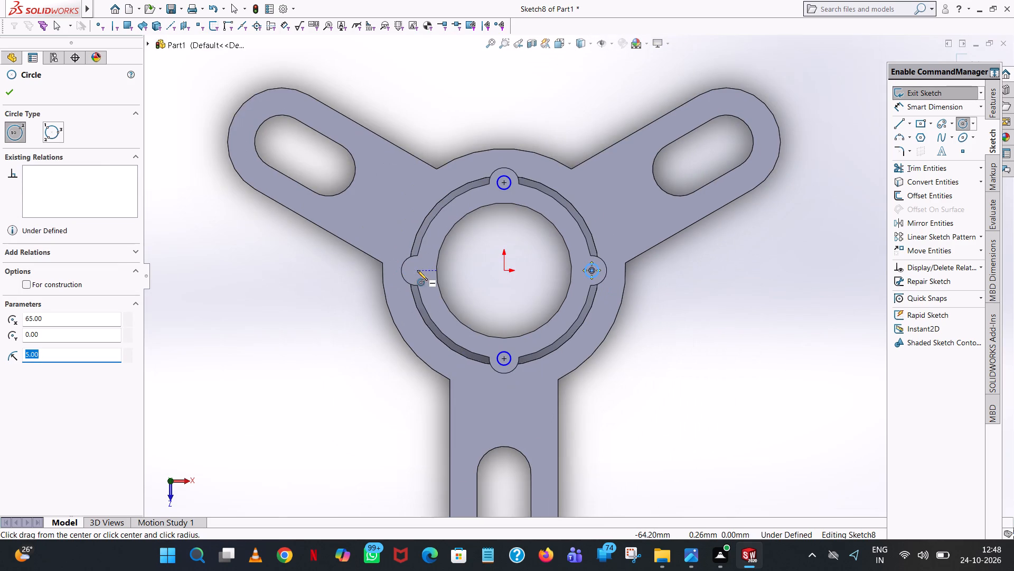
scroll(417, 273, down, 7)
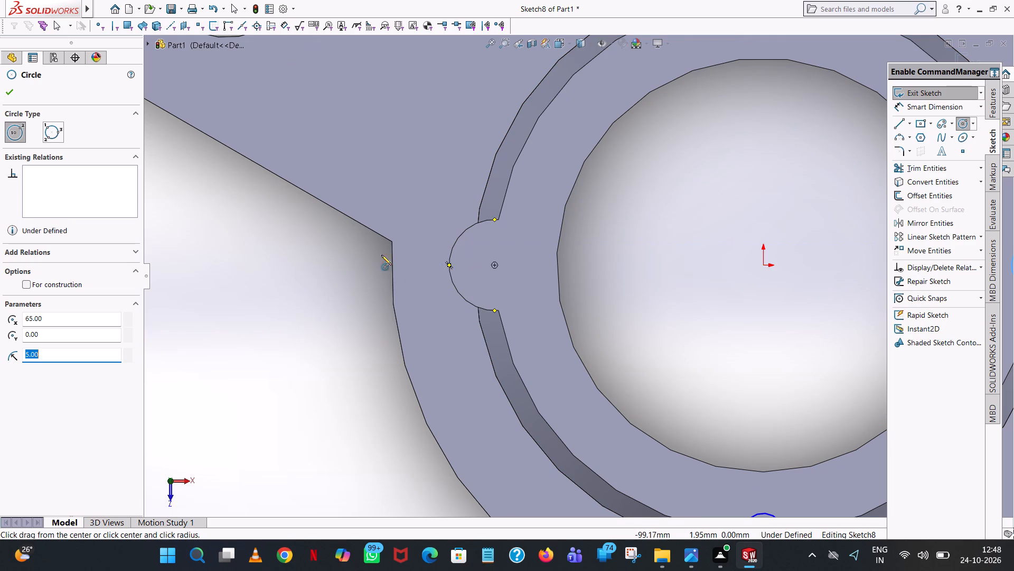
click(494, 265)
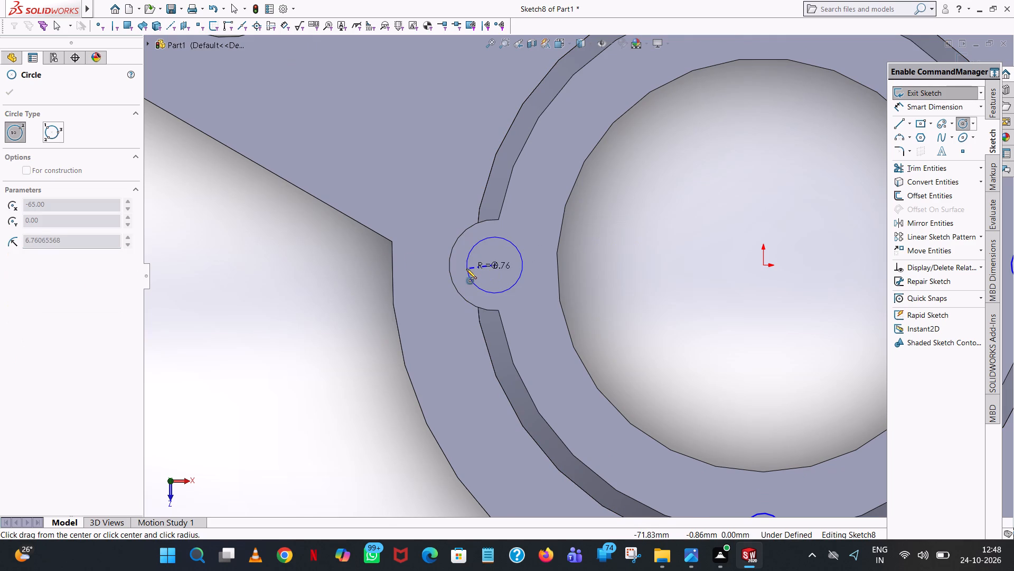
click(475, 268)
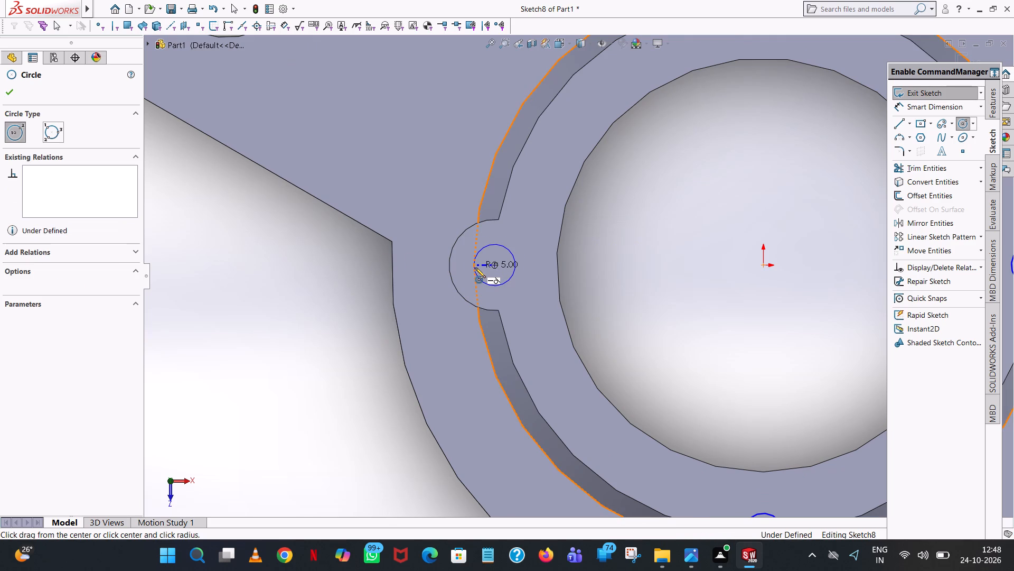
right_click(475, 268)
click(521, 278)
Add a 10 mm diameter dimension to each of the four lug circles.
scroll(530, 278, up, 3)
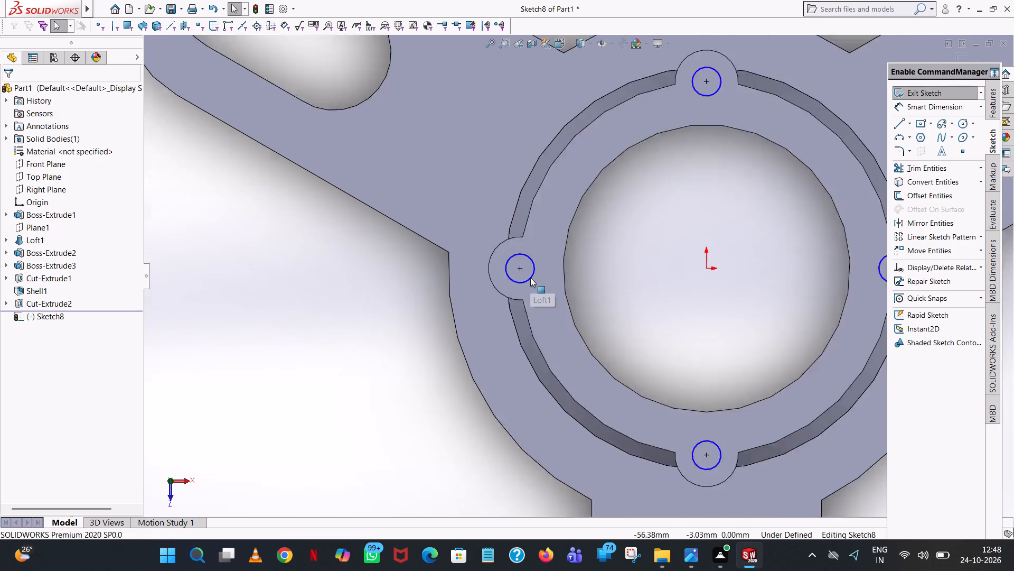
scroll(530, 278, up, 3)
click(951, 111)
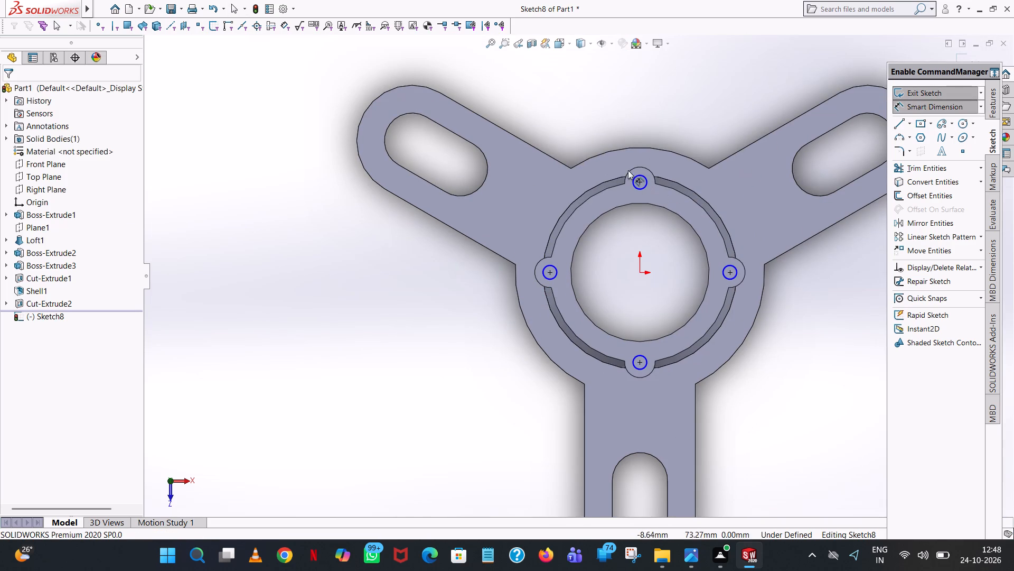
click(635, 177)
click(609, 124)
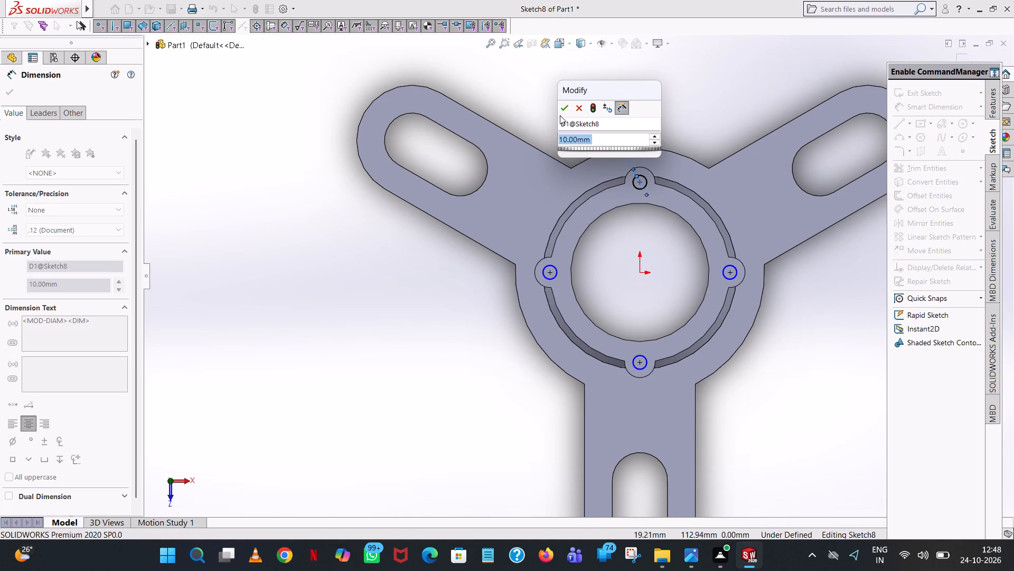
click(563, 107)
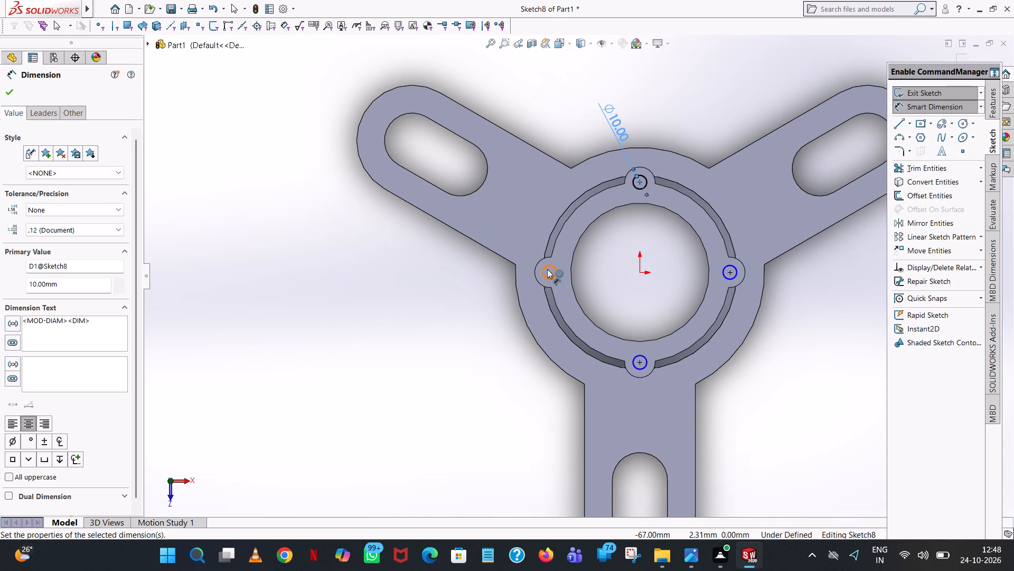
click(543, 275)
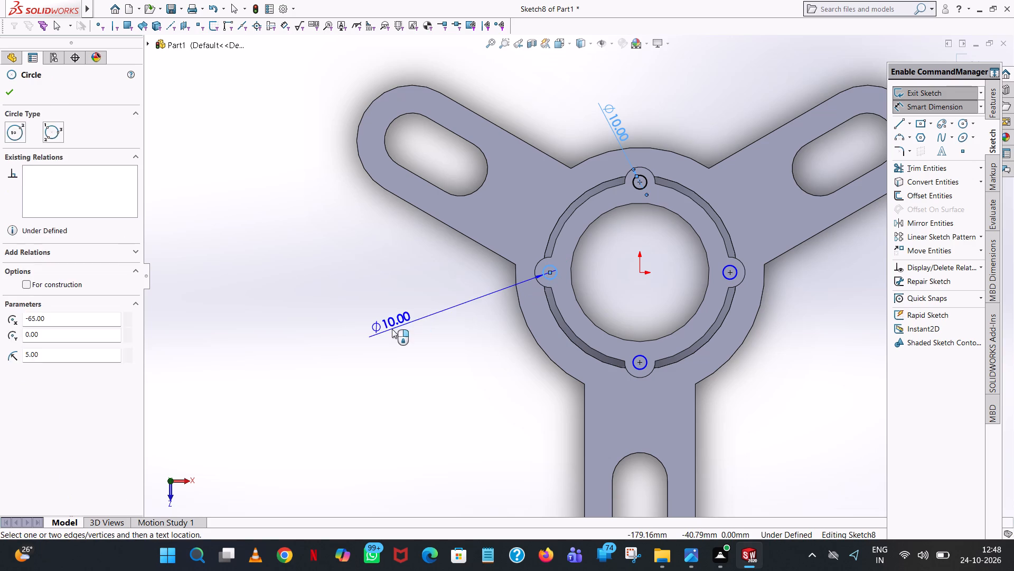
click(392, 329)
click(347, 310)
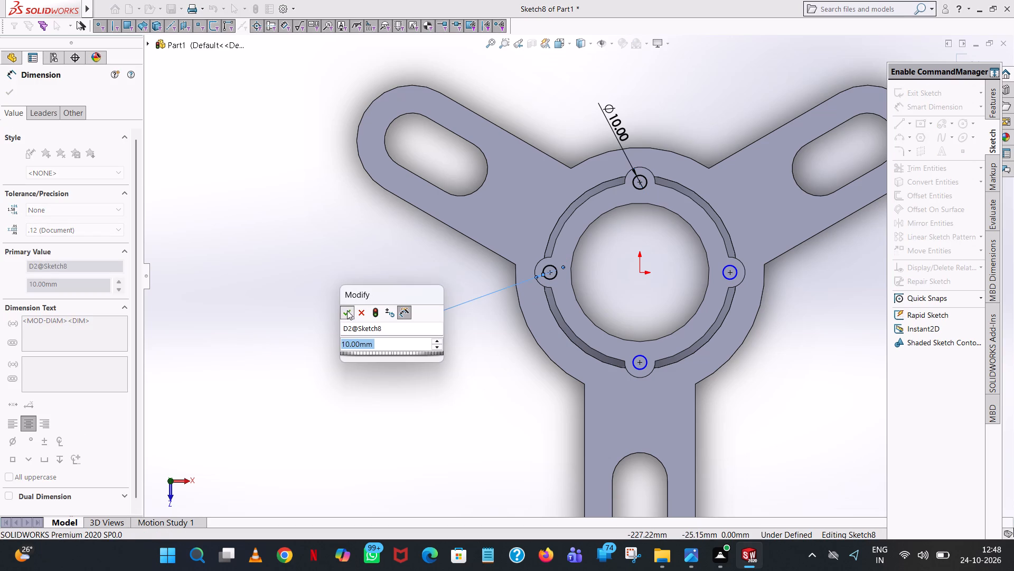
click(631, 362)
click(423, 380)
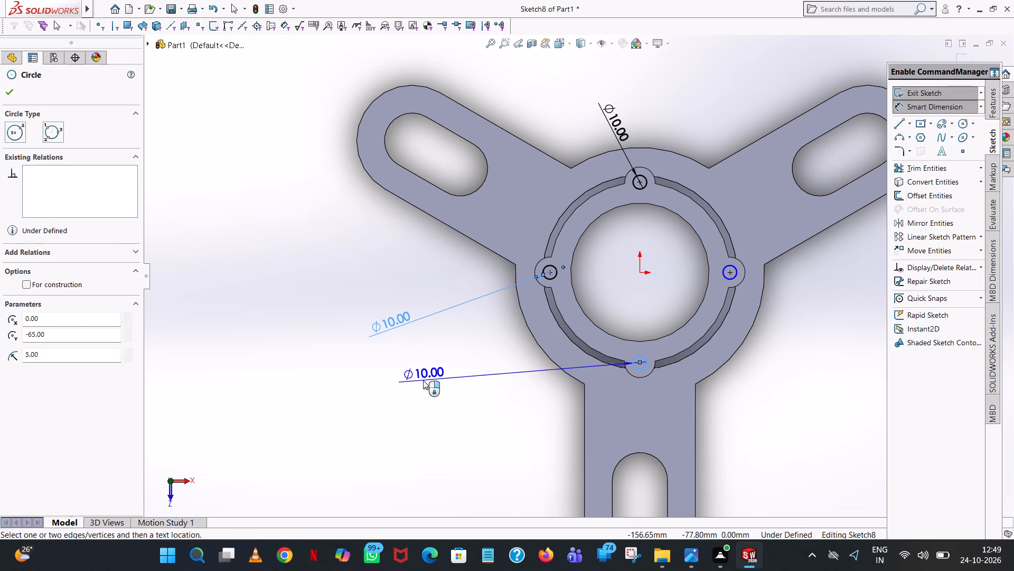
click(372, 355)
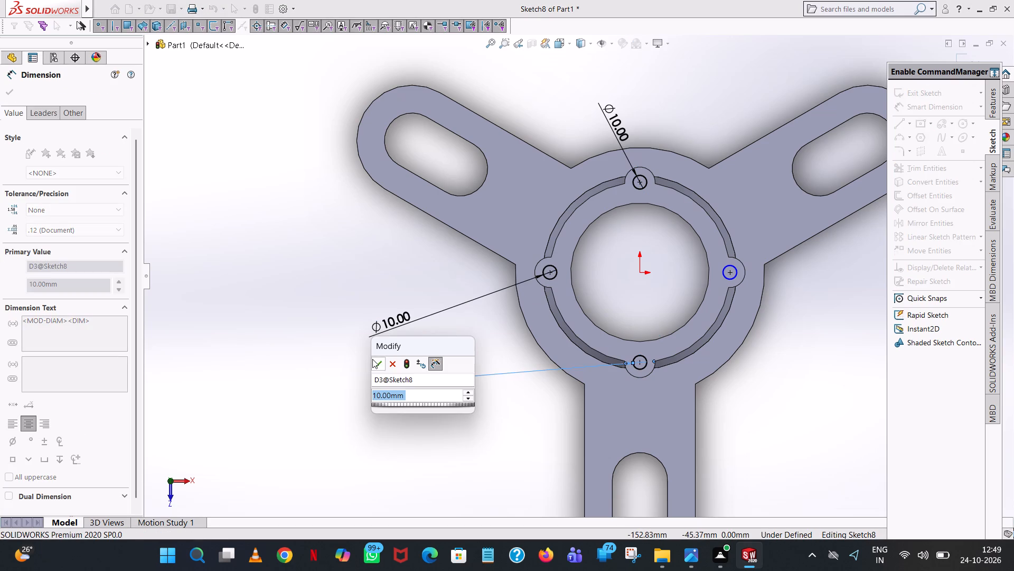
click(372, 359)
click(735, 271)
click(851, 289)
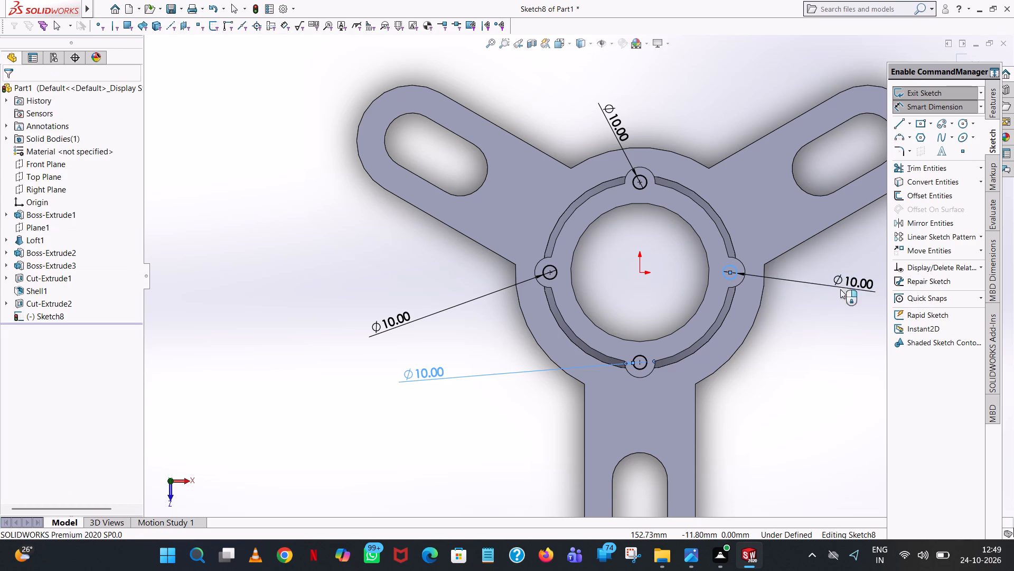
click(810, 270)
click(790, 347)
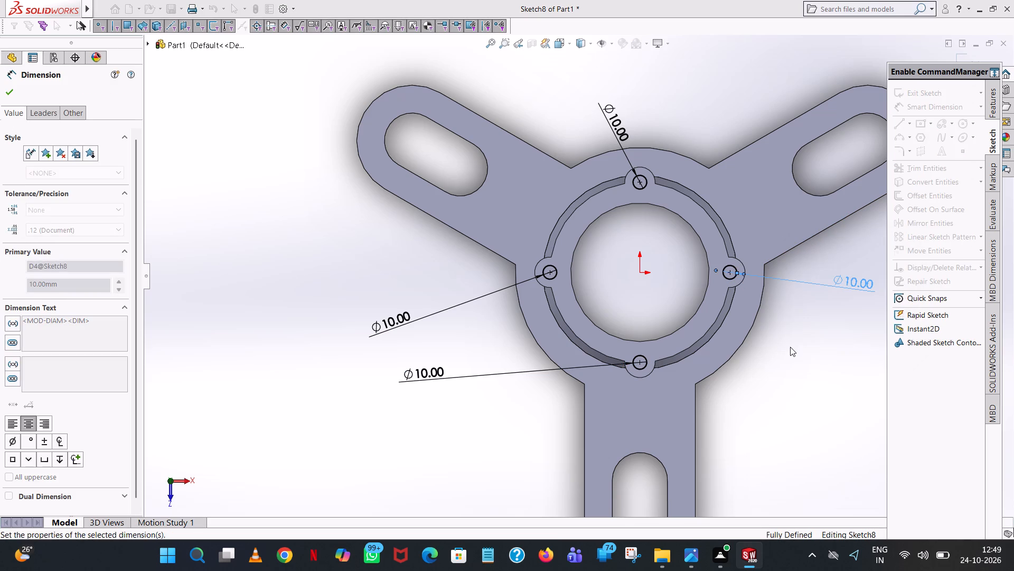
Extrude-cut the four 10 mm circles through the top flange lugs with a blind depth of 29 mm.
middle_drag(742, 354, 785, 327)
scroll(785, 327, up, 3)
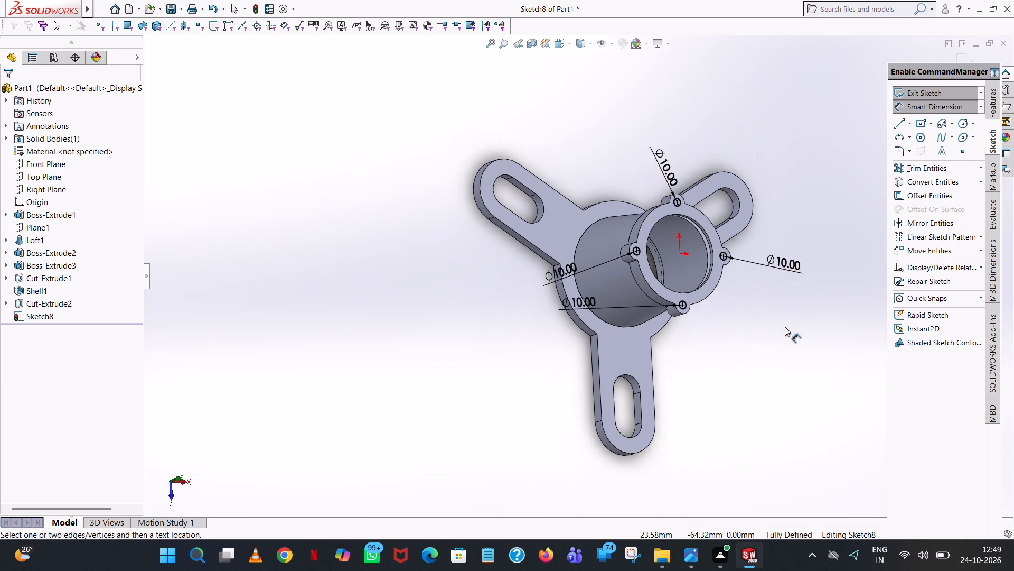
scroll(785, 327, up, 2)
middle_drag(745, 331, 672, 351)
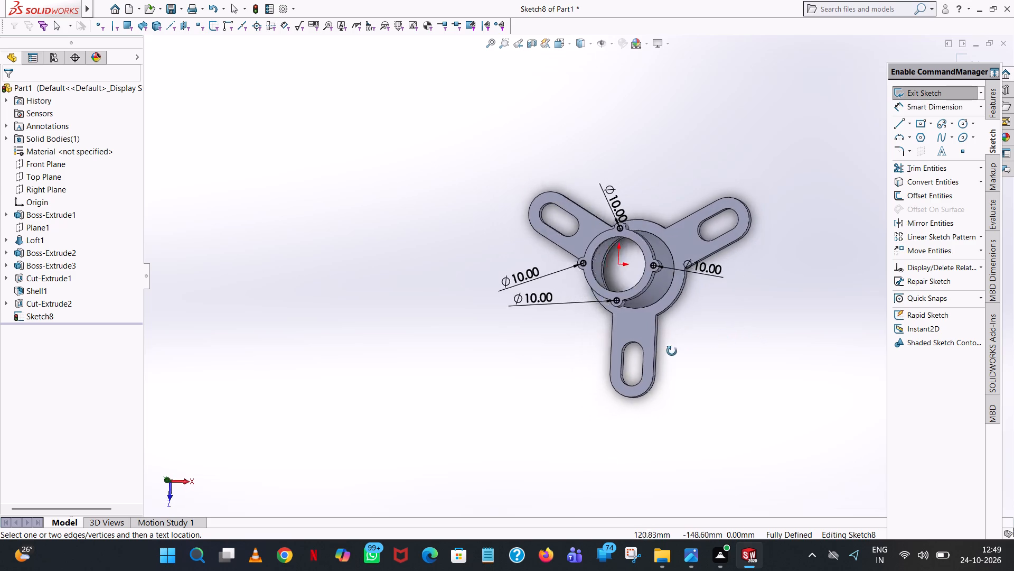
middle_drag(672, 351, 668, 352)
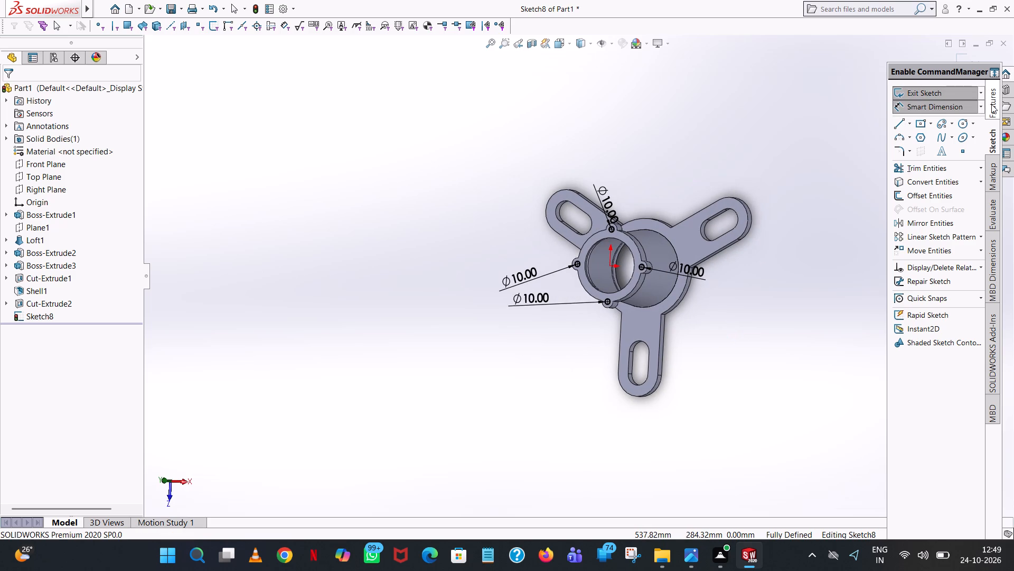
click(991, 104)
click(914, 160)
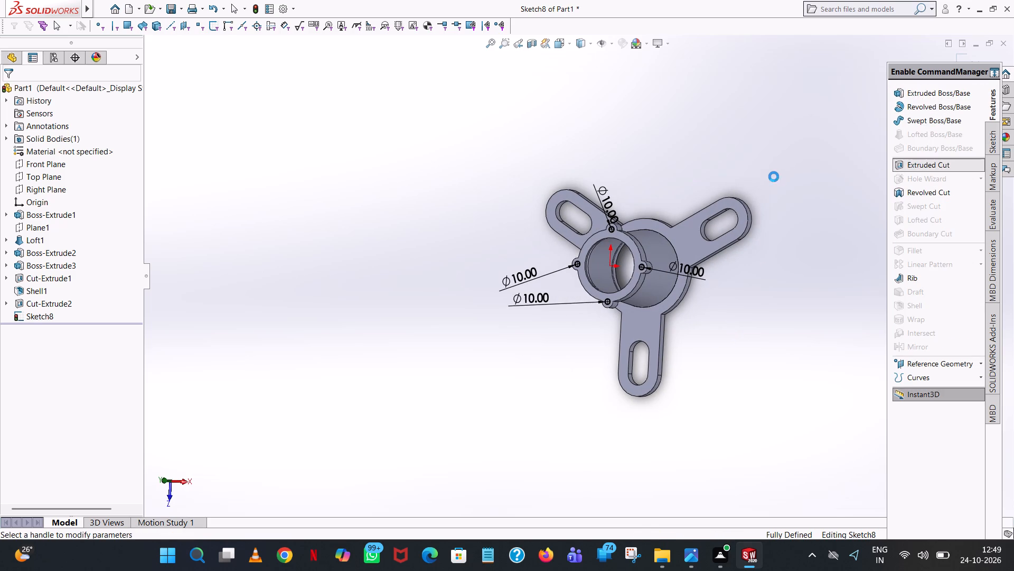
middle_drag(767, 185, 703, 322)
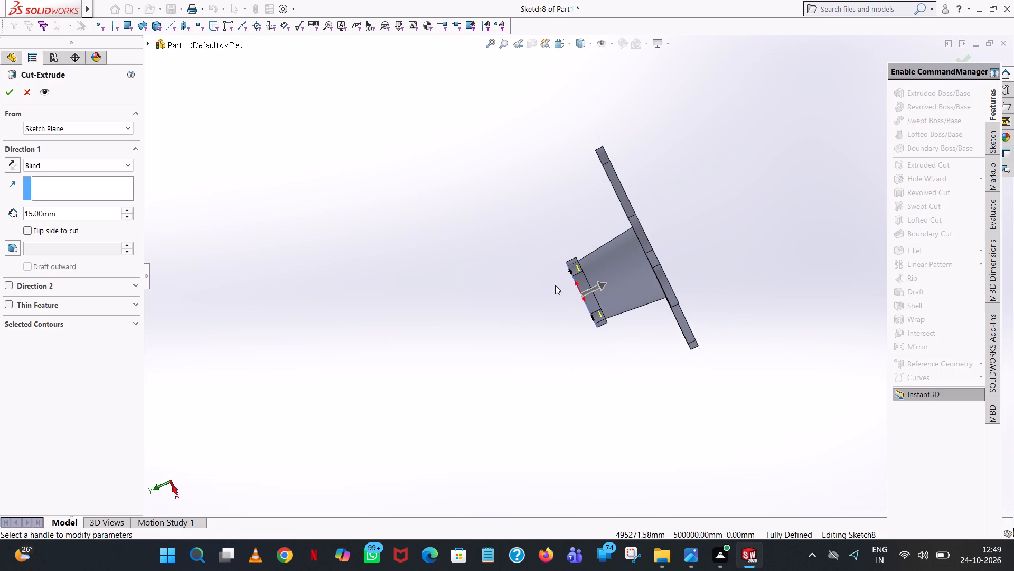
drag(600, 285, 633, 270)
scroll(705, 217, up, 1)
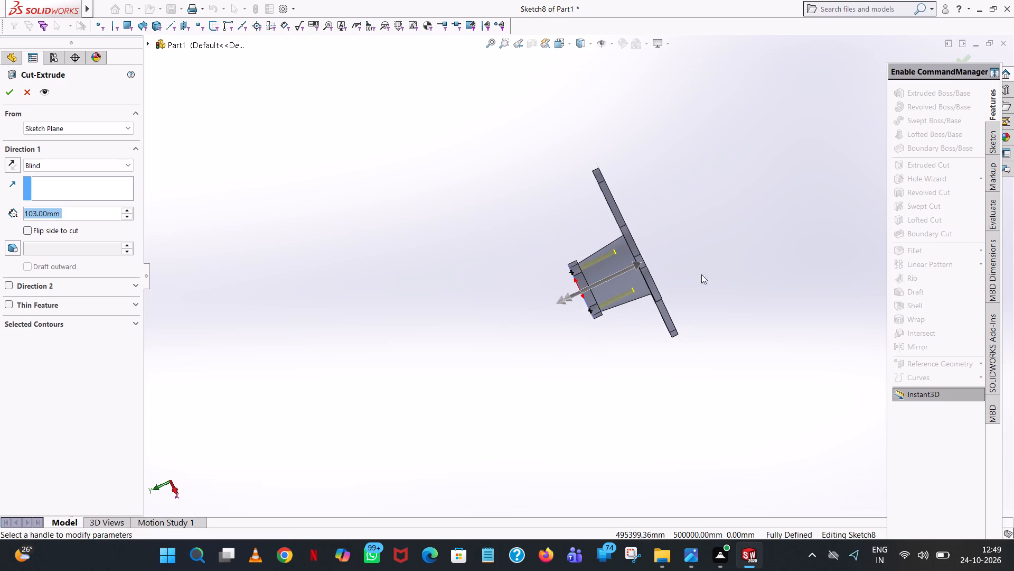
middle_drag(701, 328, 699, 394)
scroll(611, 250, down, 6)
middle_drag(615, 290, 640, 382)
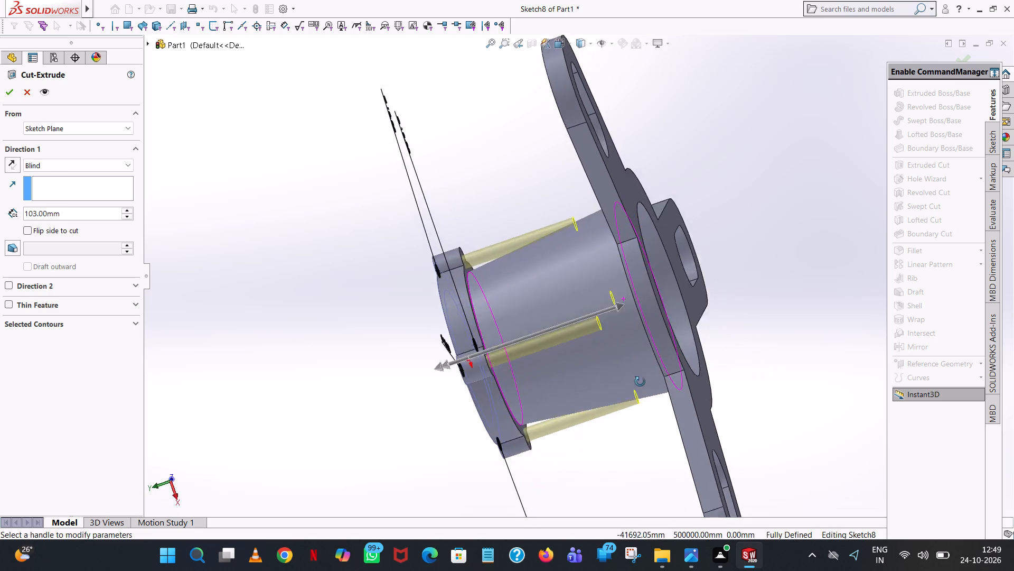
middle_drag(640, 382, 648, 339)
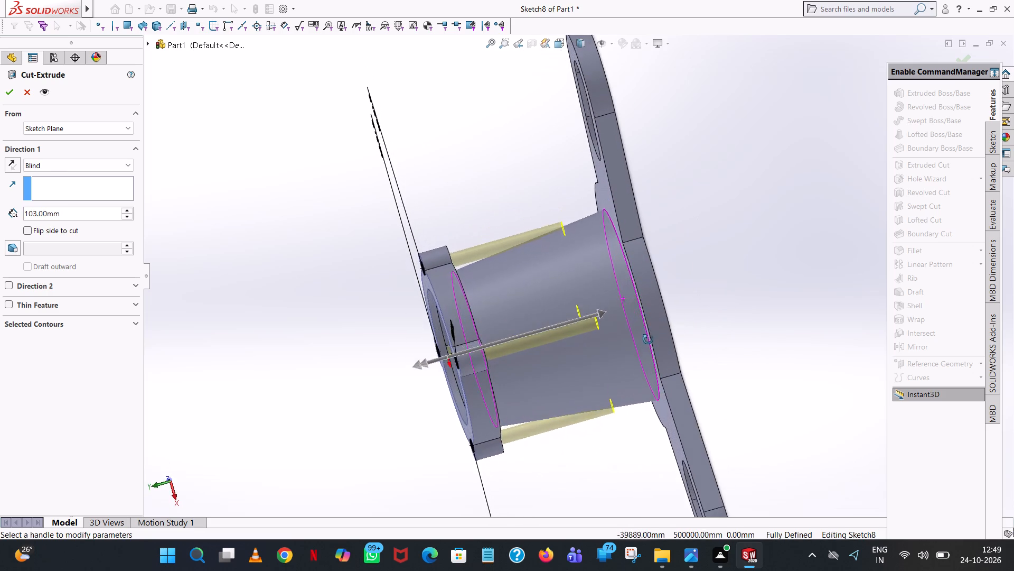
middle_drag(648, 339, 653, 21)
scroll(648, 252, up, 1)
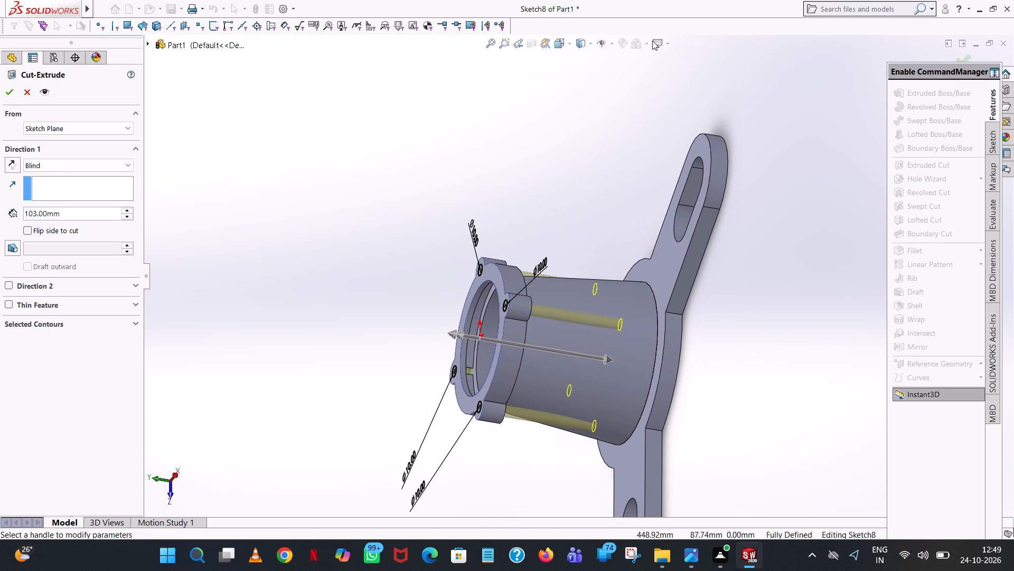
drag(611, 359, 544, 341)
middle_drag(604, 351, 614, 144)
scroll(604, 302, up, 1)
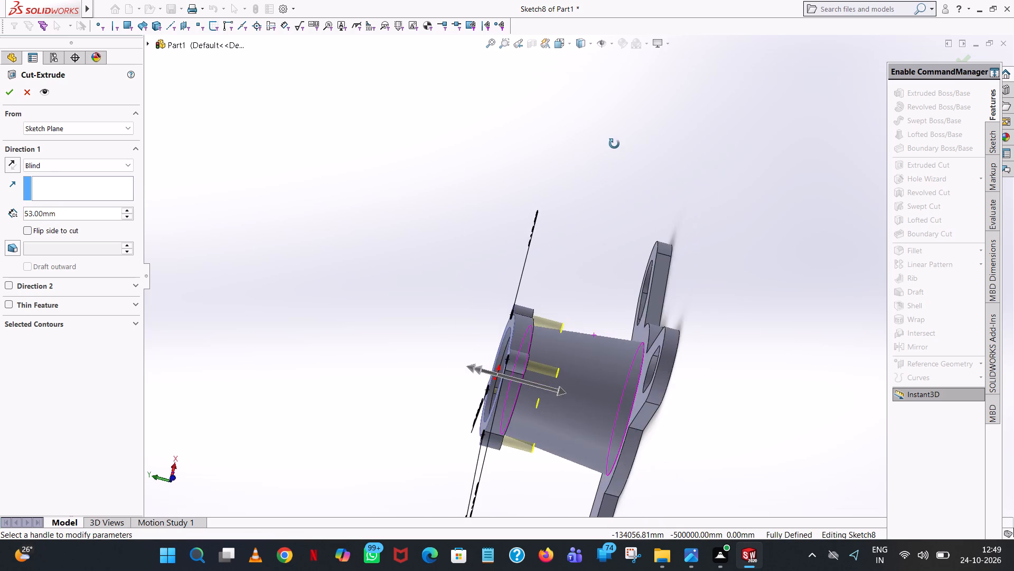
middle_drag(614, 144, 585, 298)
scroll(564, 335, down, 8)
middle_drag(573, 326, 586, 235)
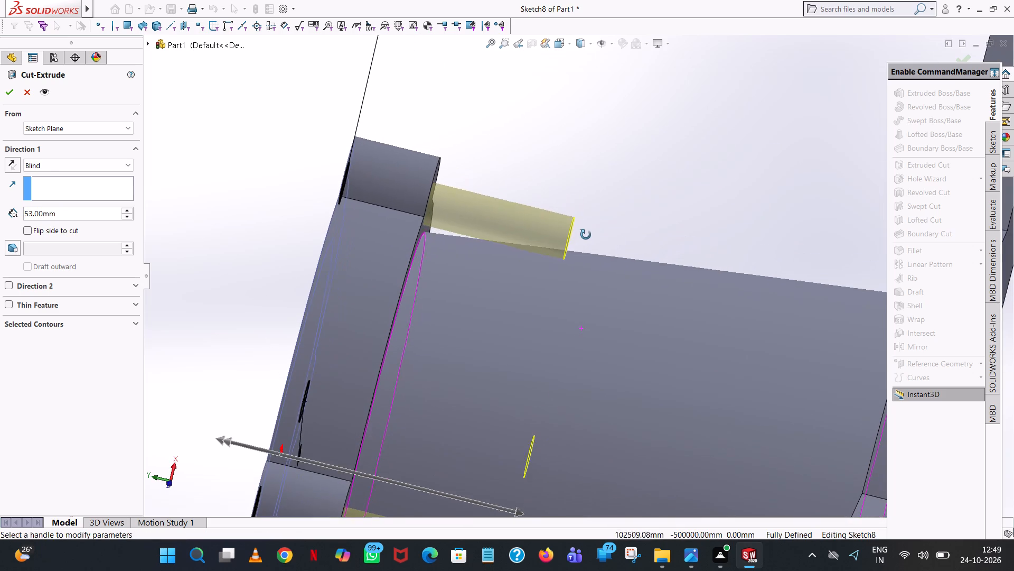
middle_drag(586, 235, 589, 220)
scroll(589, 220, up, 2)
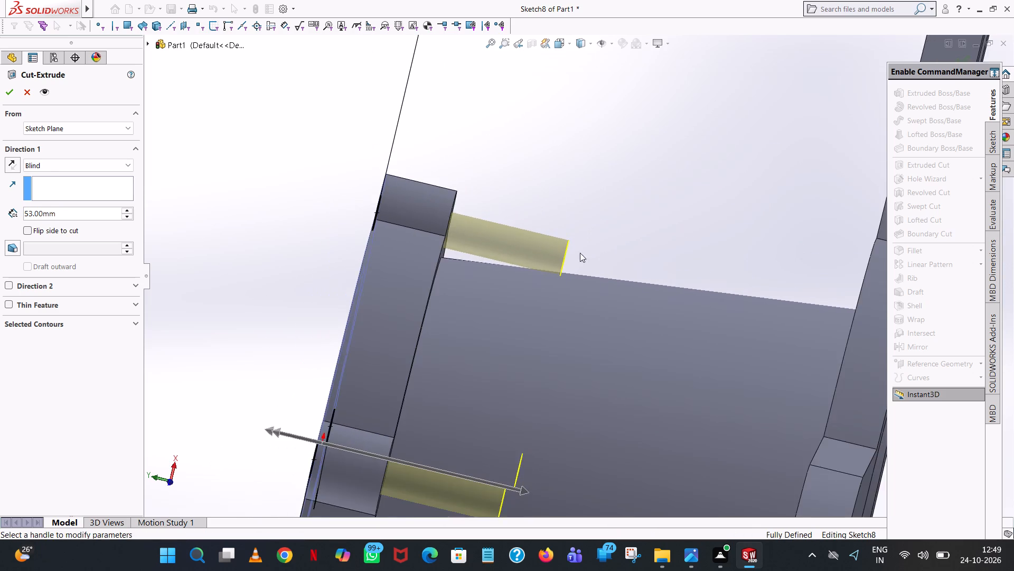
scroll(580, 253, up, 3)
drag(563, 382, 510, 377)
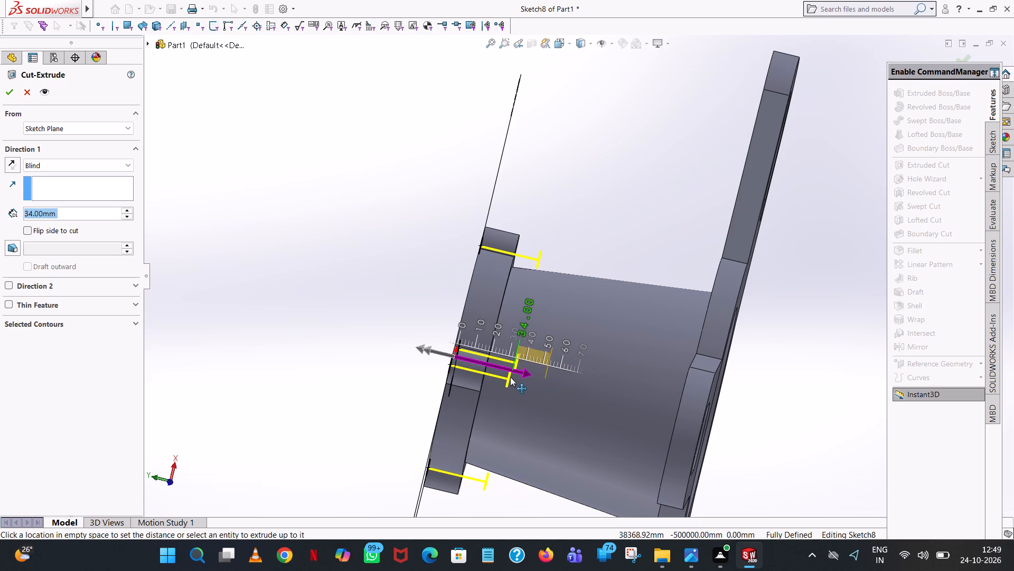
drag(510, 377, 501, 378)
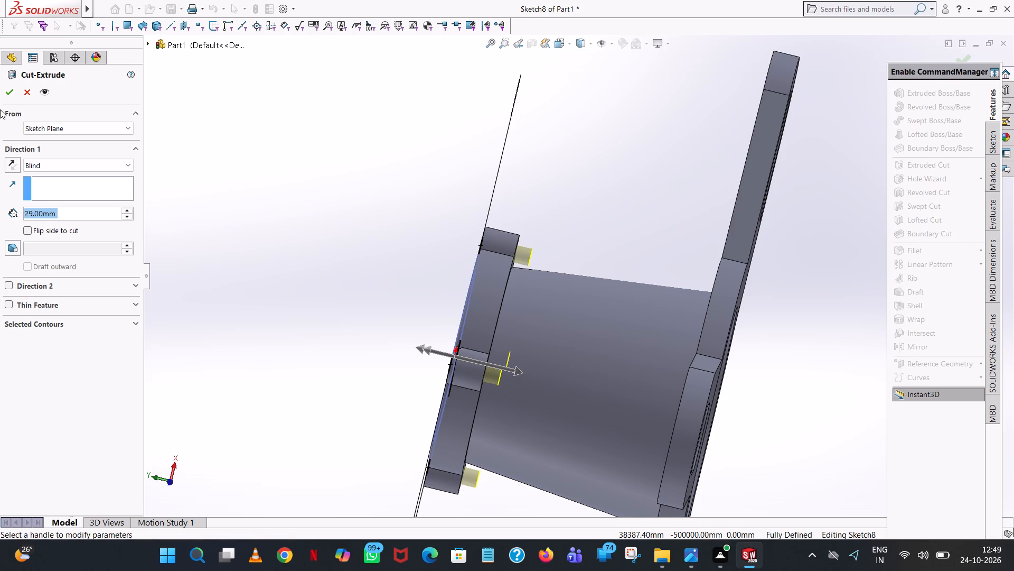
click(5, 91)
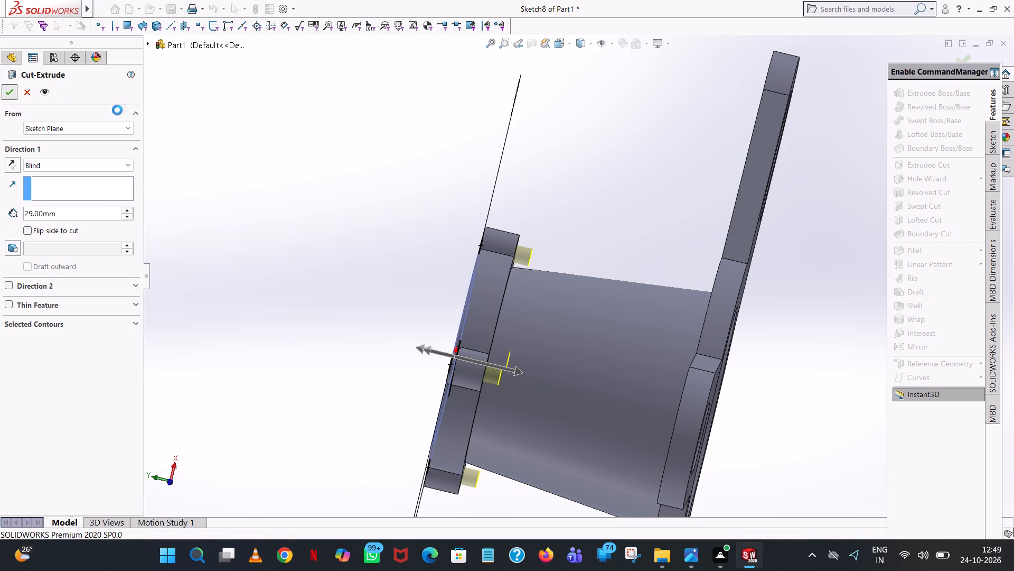
click(299, 149)
Start an extruded-cut sketch on the base plate's upper face and draw a 75 mm radius circle centred on the origin.
middle_drag(303, 153, 413, 207)
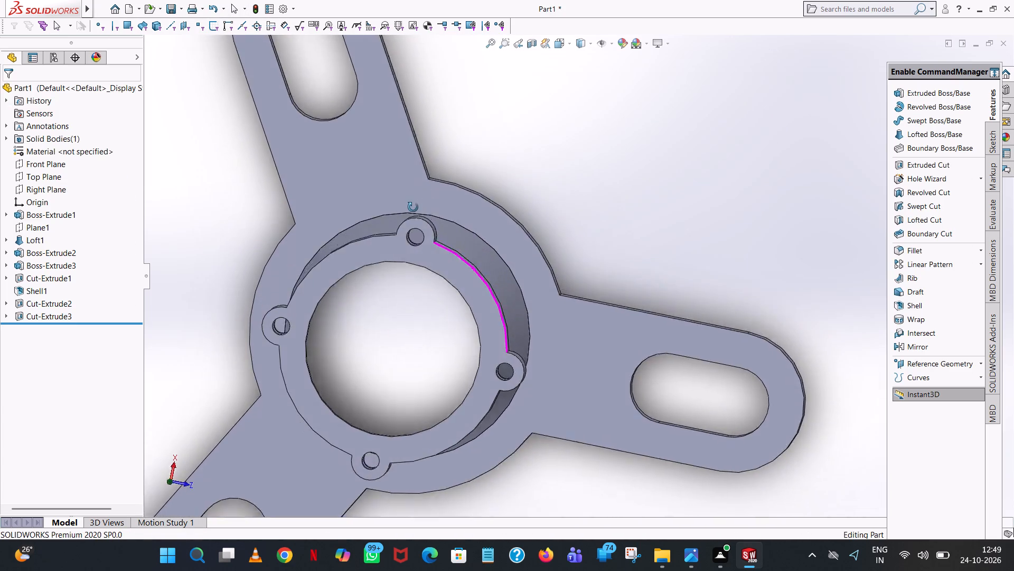
middle_drag(413, 207, 421, 194)
scroll(420, 198, up, 6)
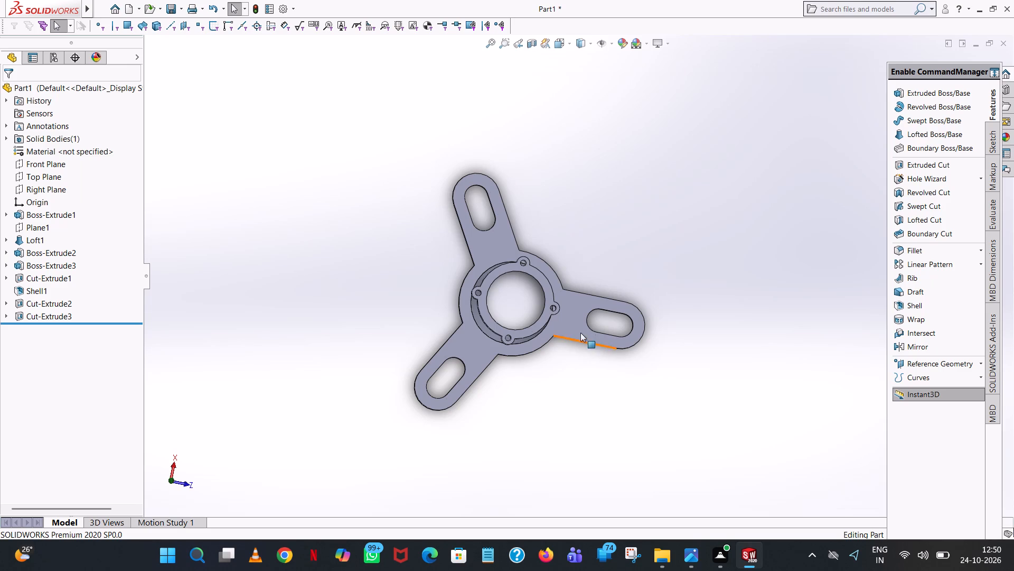
middle_drag(568, 297, 557, 315)
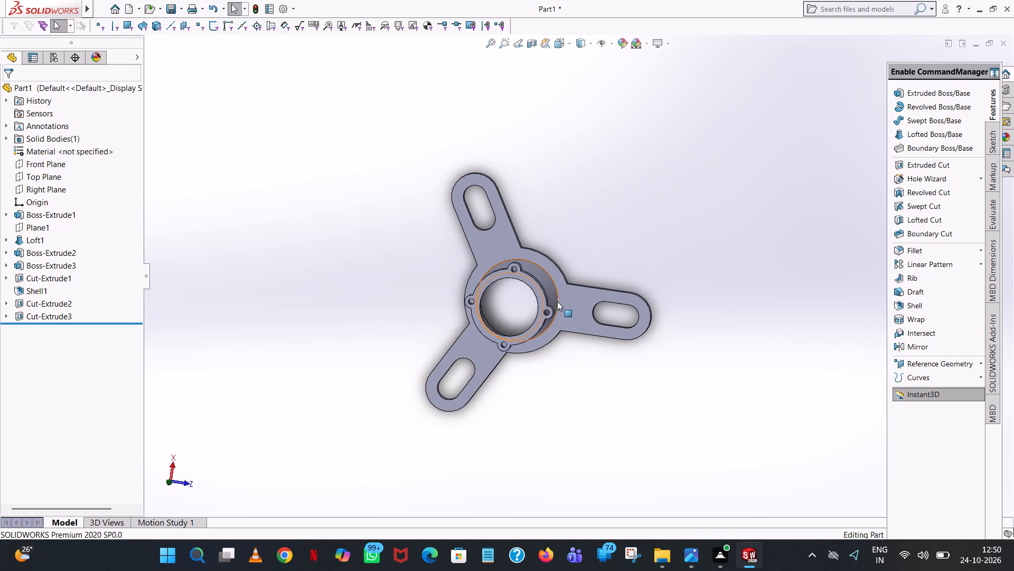
scroll(557, 301, down, 5)
click(912, 167)
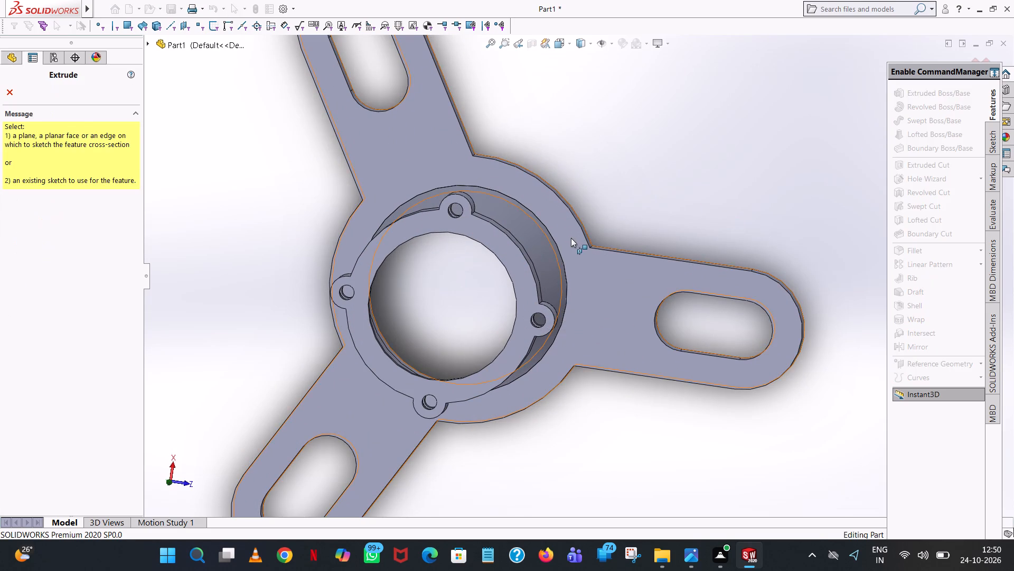
click(568, 238)
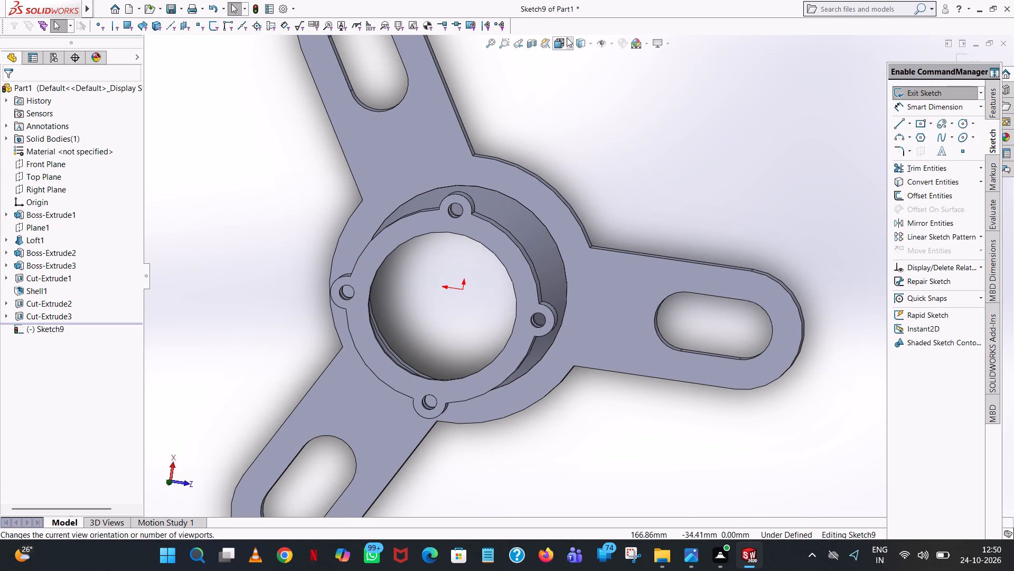
click(567, 38)
click(619, 103)
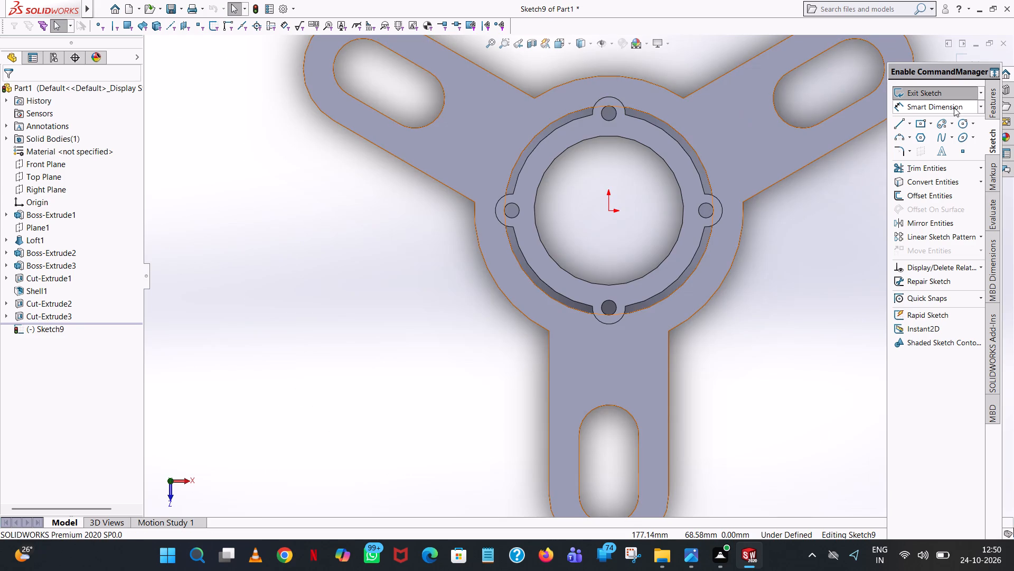
click(957, 120)
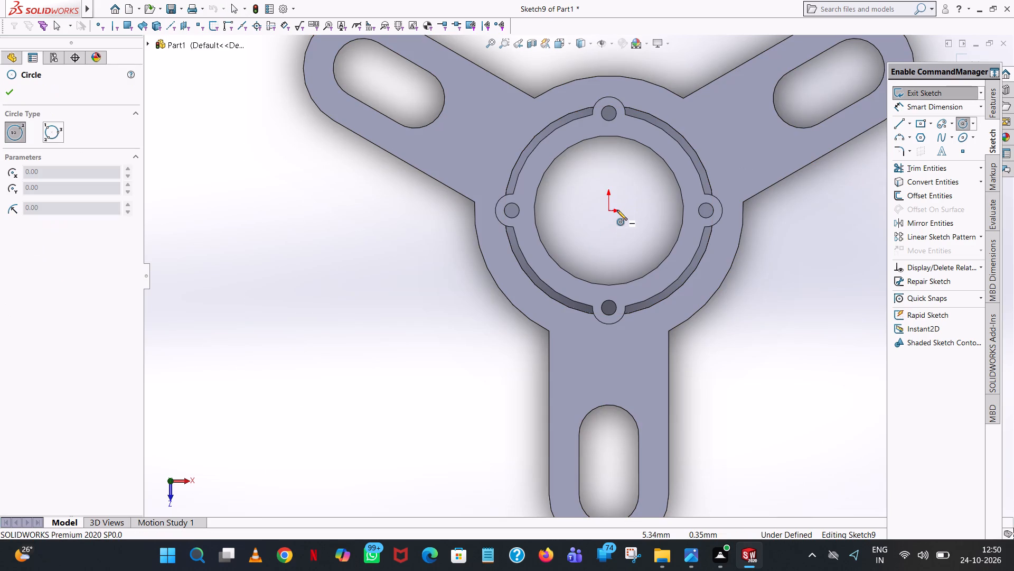
click(607, 210)
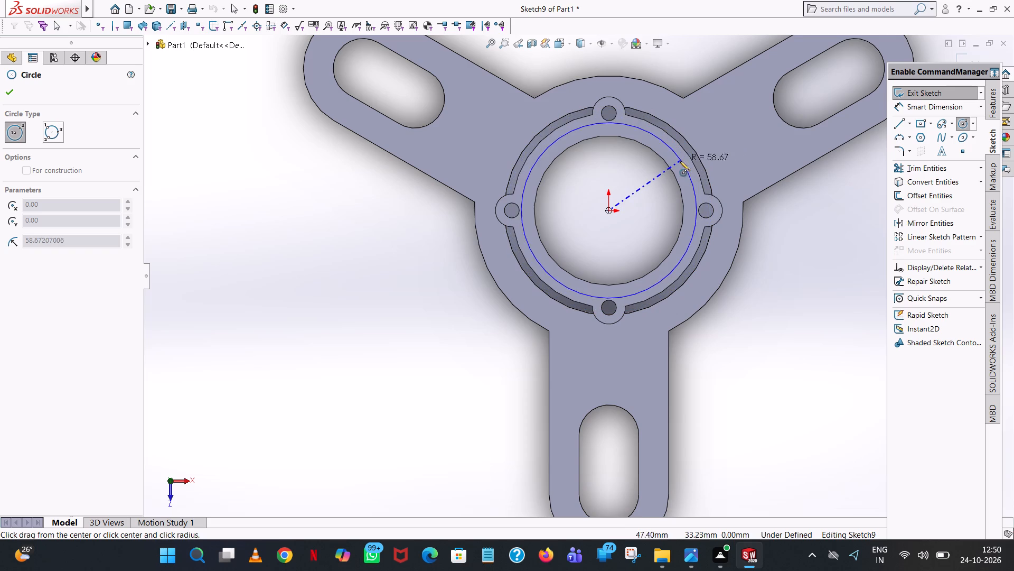
middle_drag(668, 178, 655, 196)
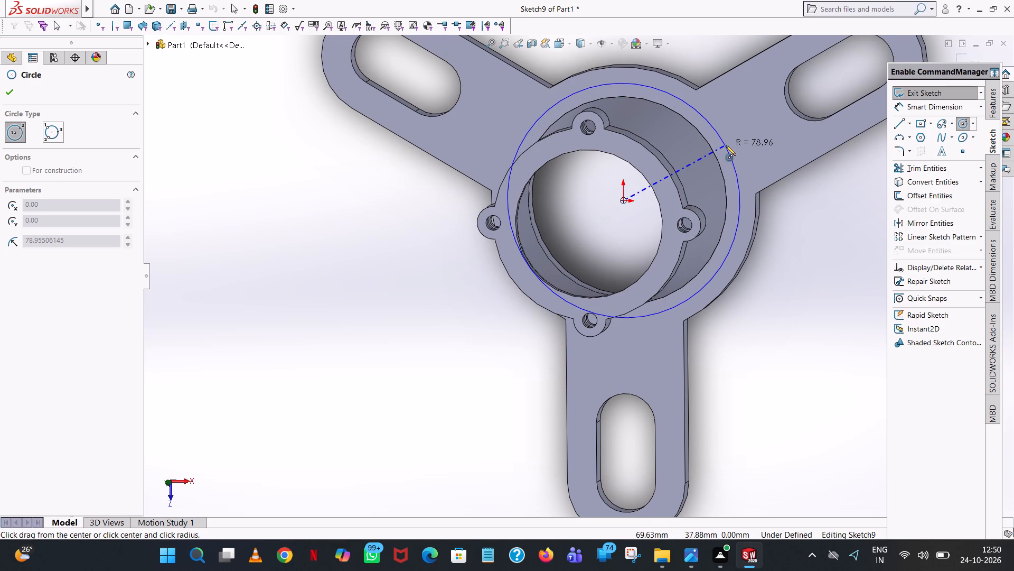
middle_drag(721, 146, 731, 141)
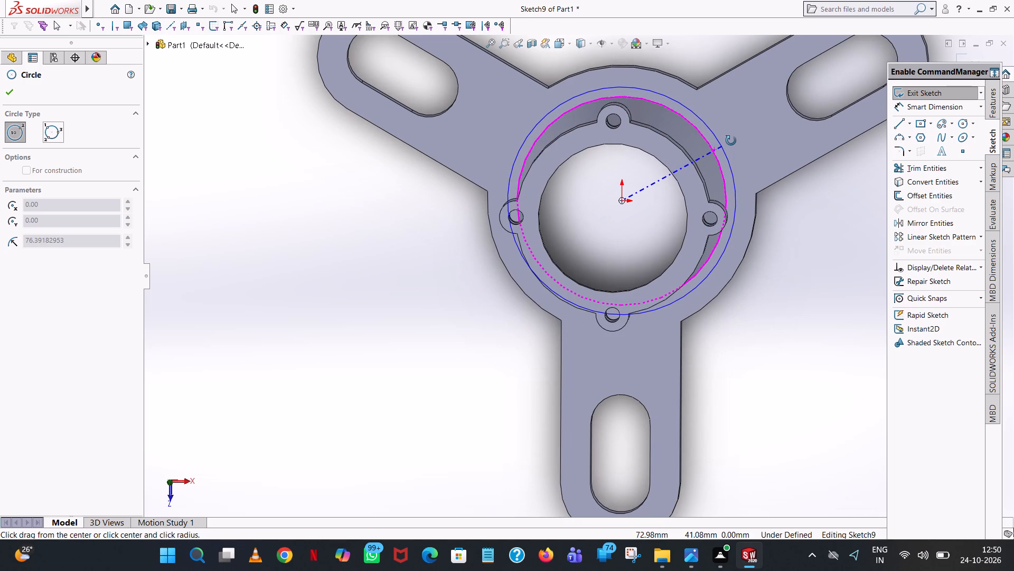
middle_drag(731, 141, 731, 139)
middle_drag(733, 135, 735, 121)
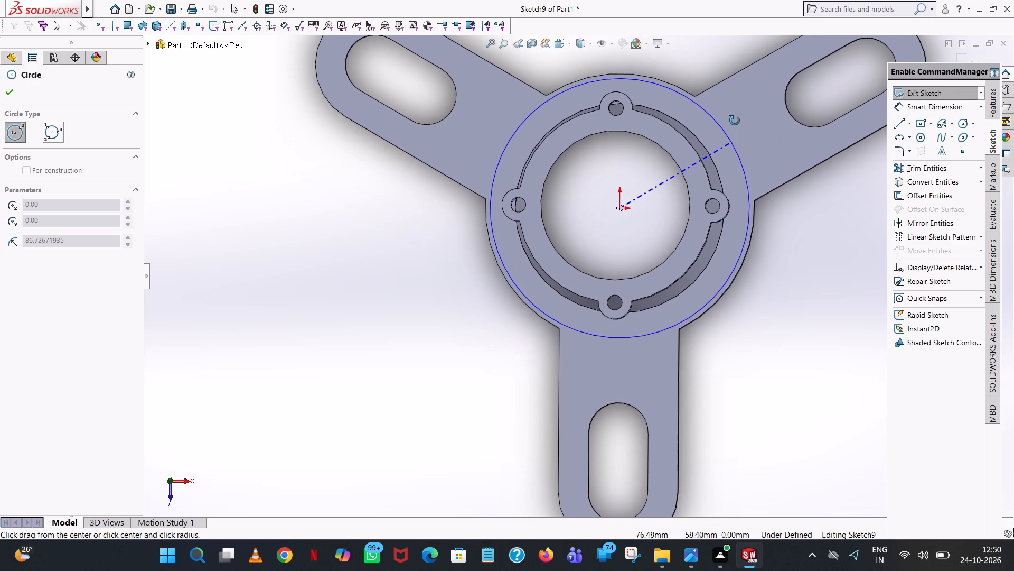
middle_drag(735, 121, 735, 118)
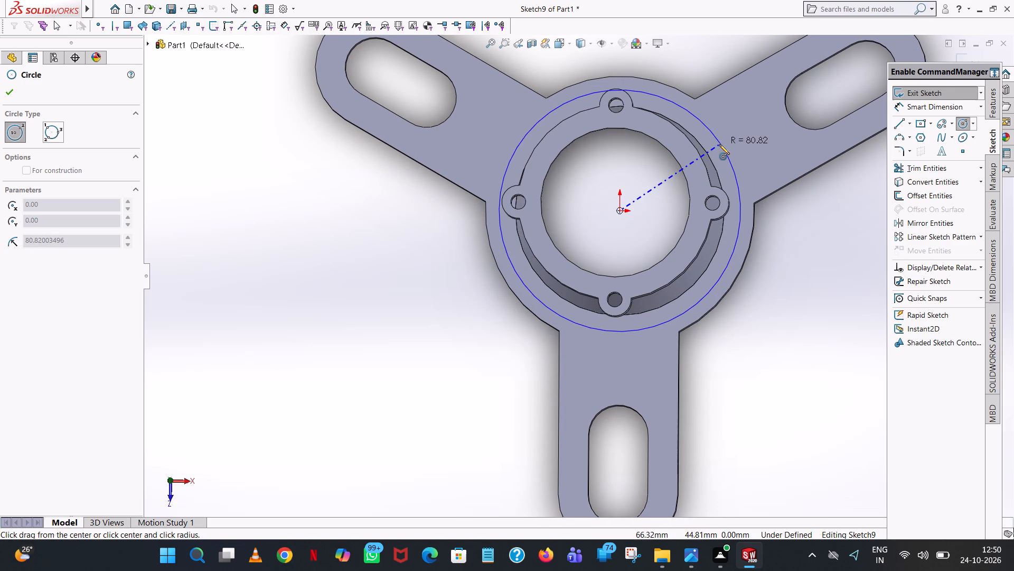
click(719, 144)
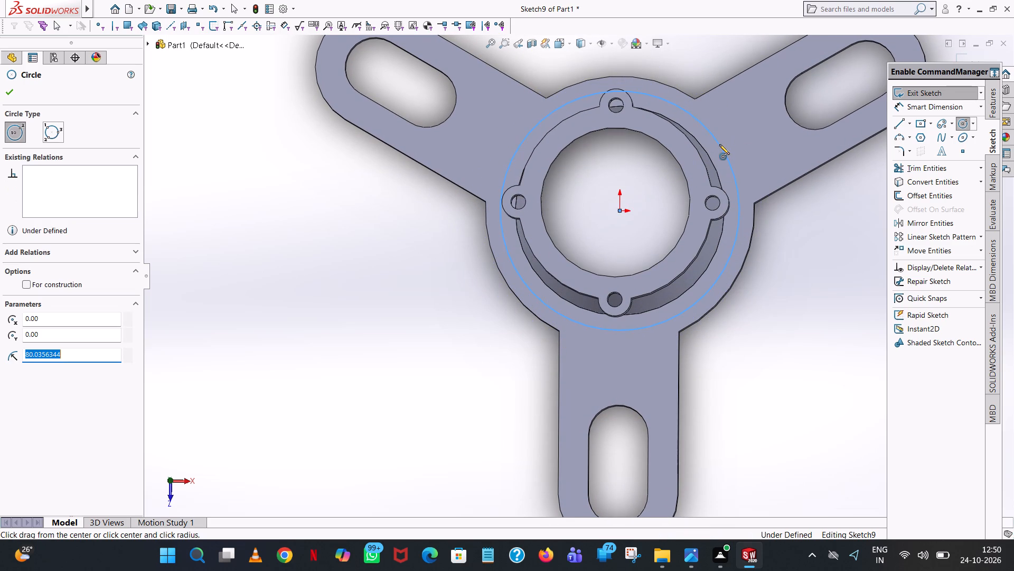
text(75)
key(Return)
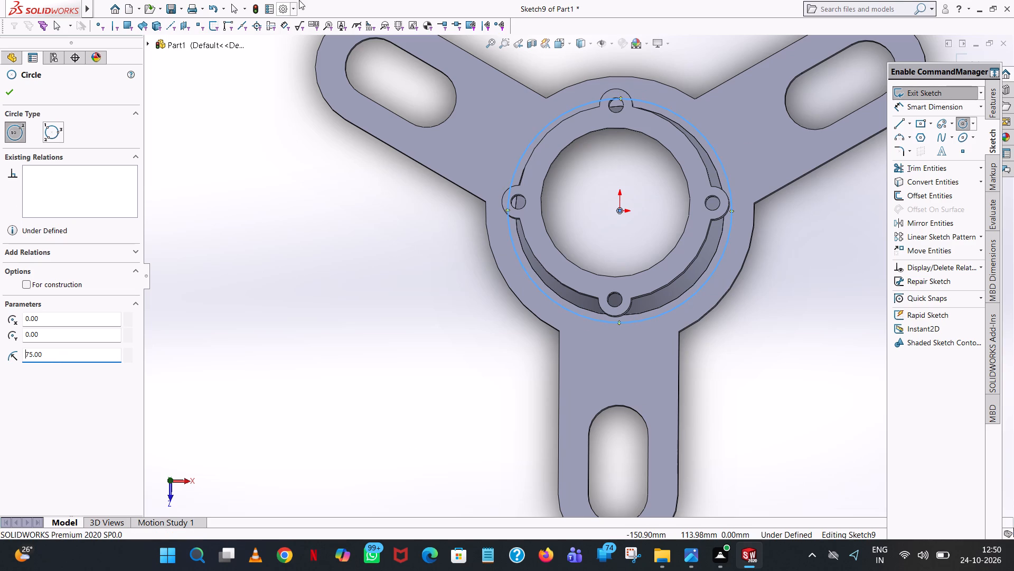
click(8, 94)
click(340, 385)
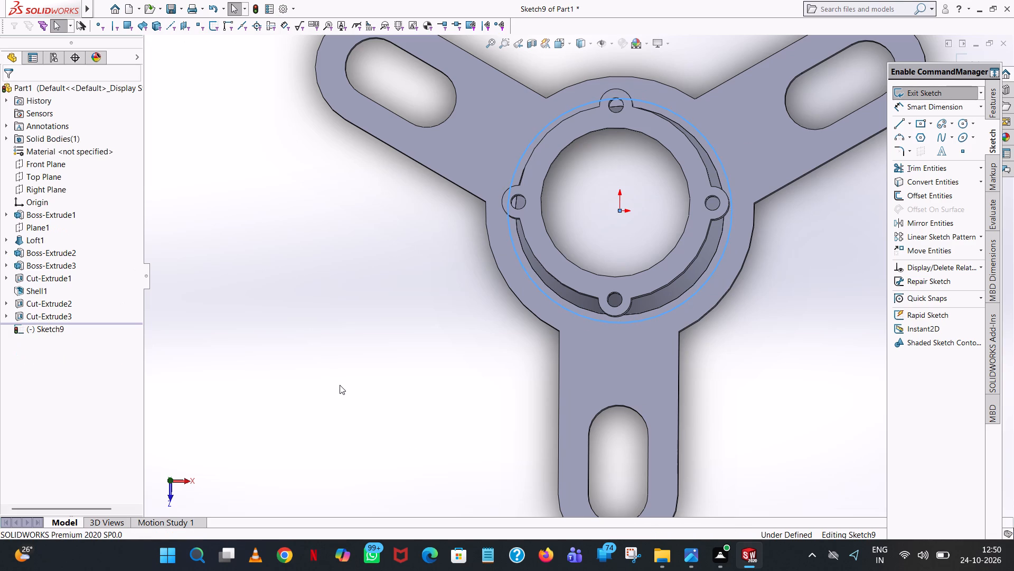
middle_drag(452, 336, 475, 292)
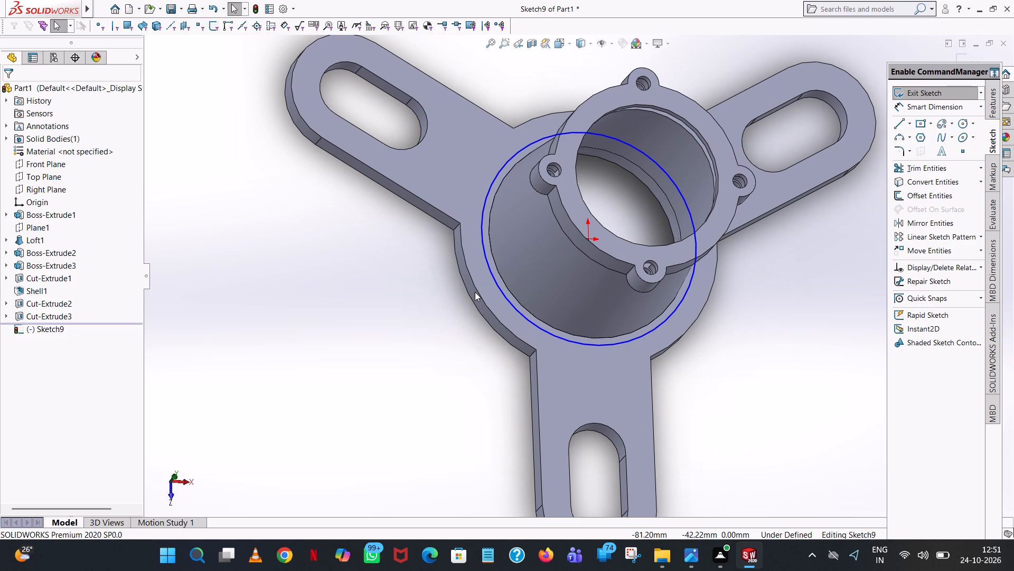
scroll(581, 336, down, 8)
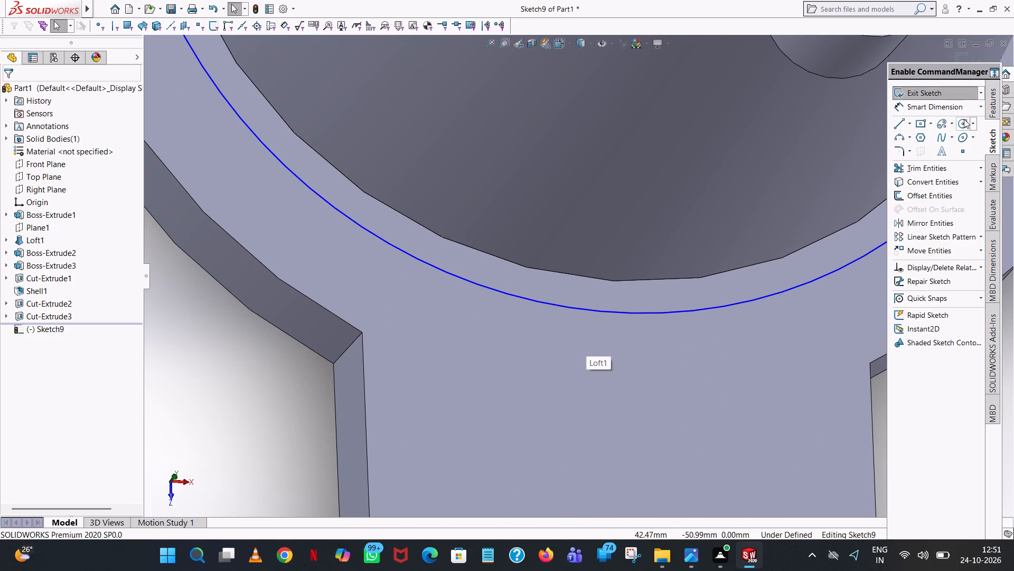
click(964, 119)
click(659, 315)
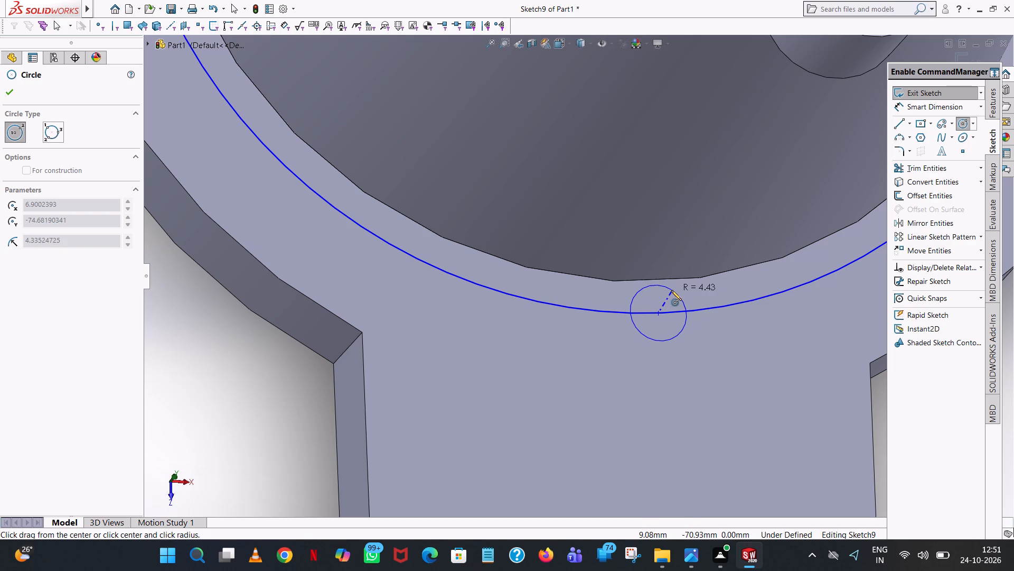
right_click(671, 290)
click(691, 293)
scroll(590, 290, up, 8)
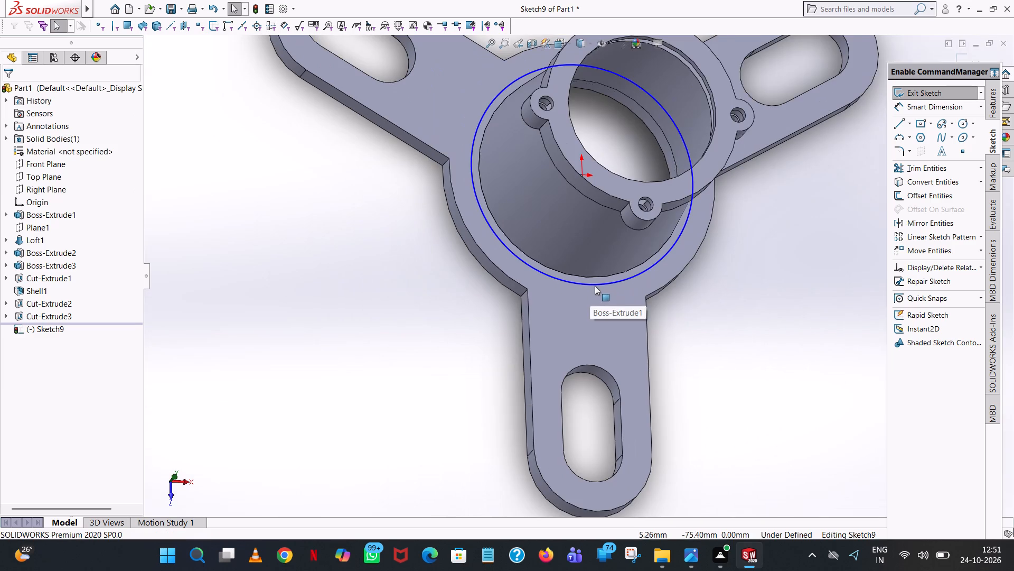
Set the radius of the origin-centred sketch circle to 80 mm and add a 160 mm diameter dimension to it.
middle_drag(595, 285, 571, 300)
click(596, 284)
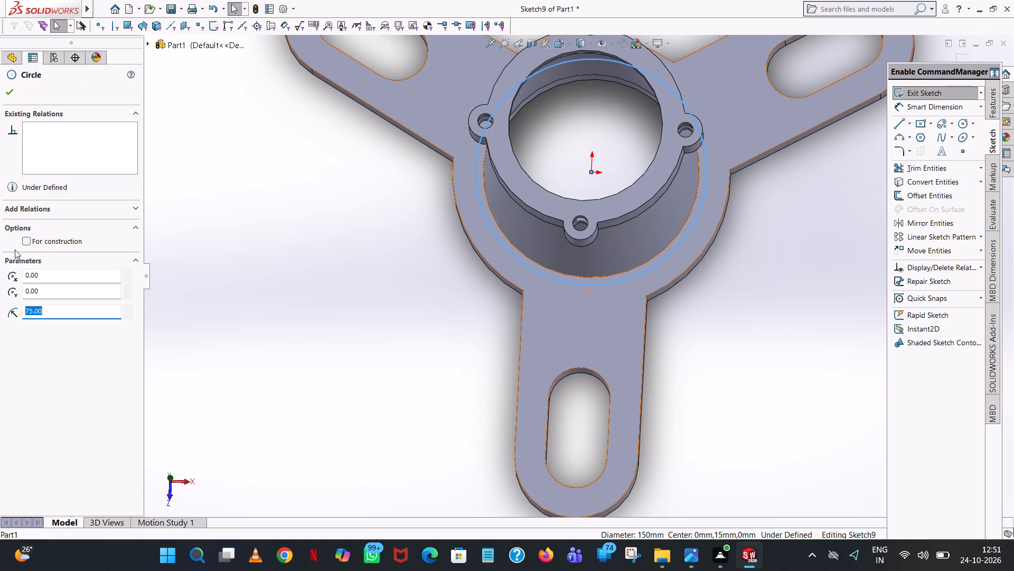
text(80)
key(Return)
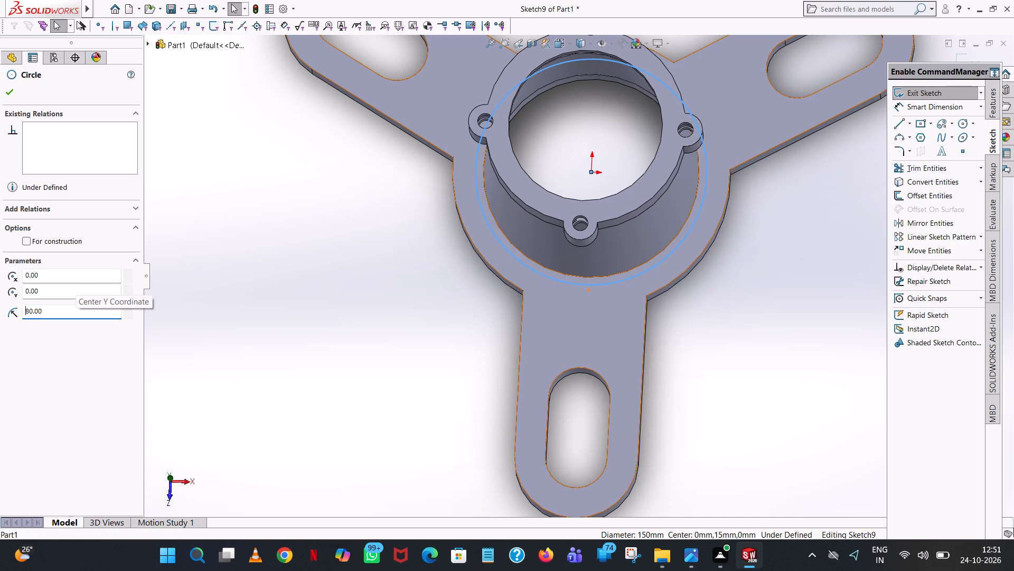
click(325, 346)
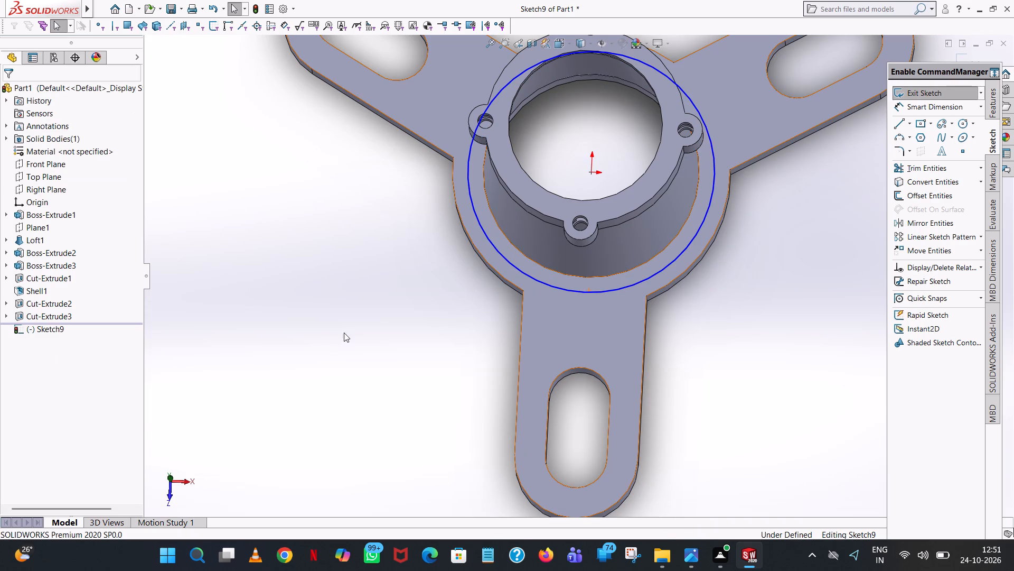
click(926, 104)
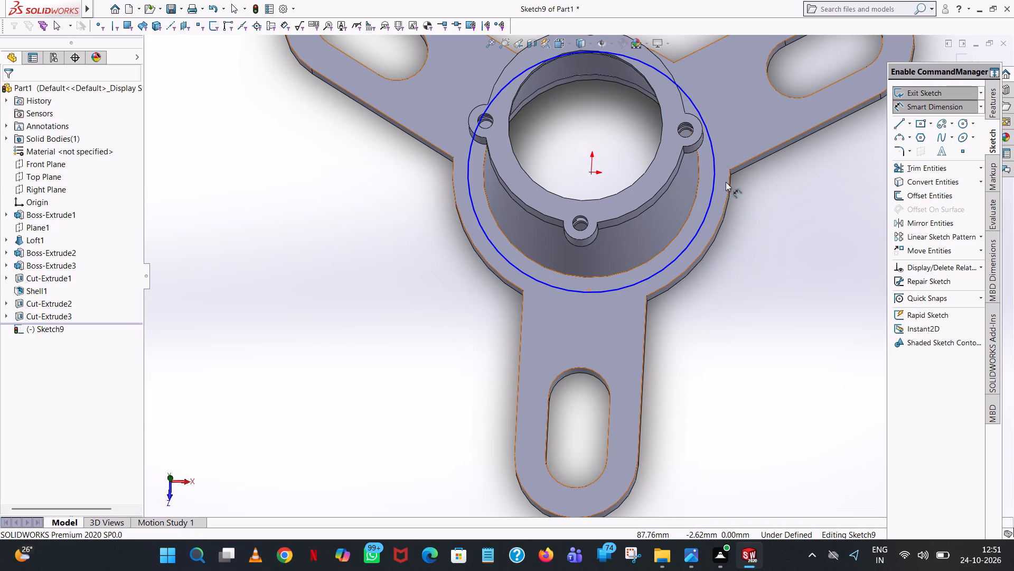
click(714, 192)
click(831, 231)
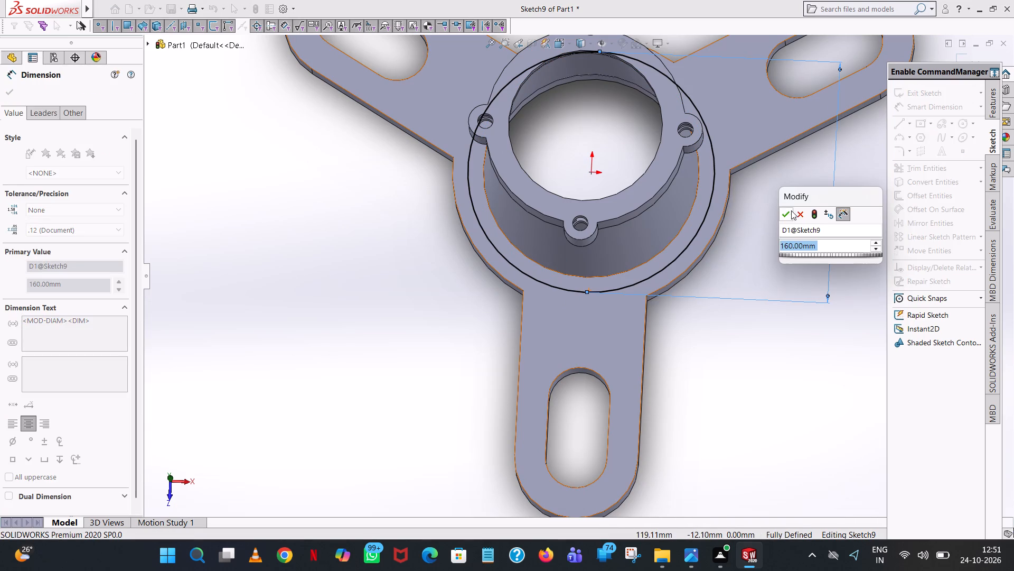
click(791, 211)
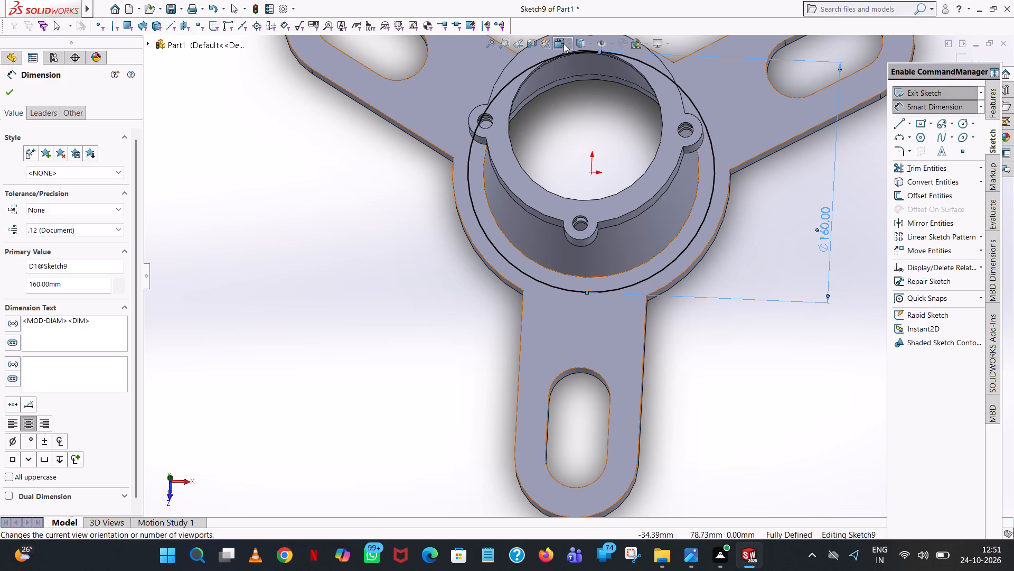
Draw a 5 mm radius circle centred on the top quadrant point of the 160 mm circle.
click(569, 42)
click(622, 102)
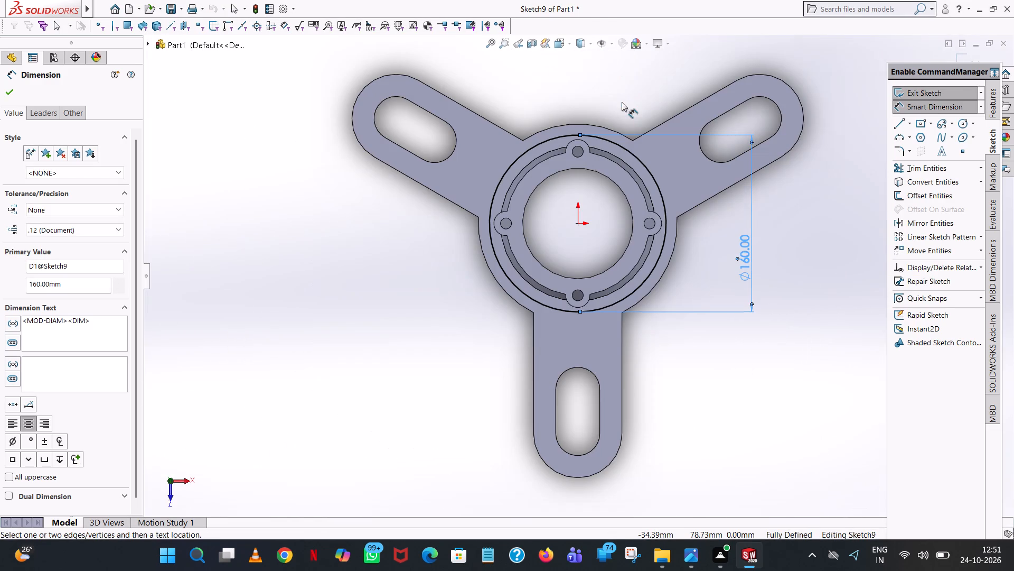
click(963, 128)
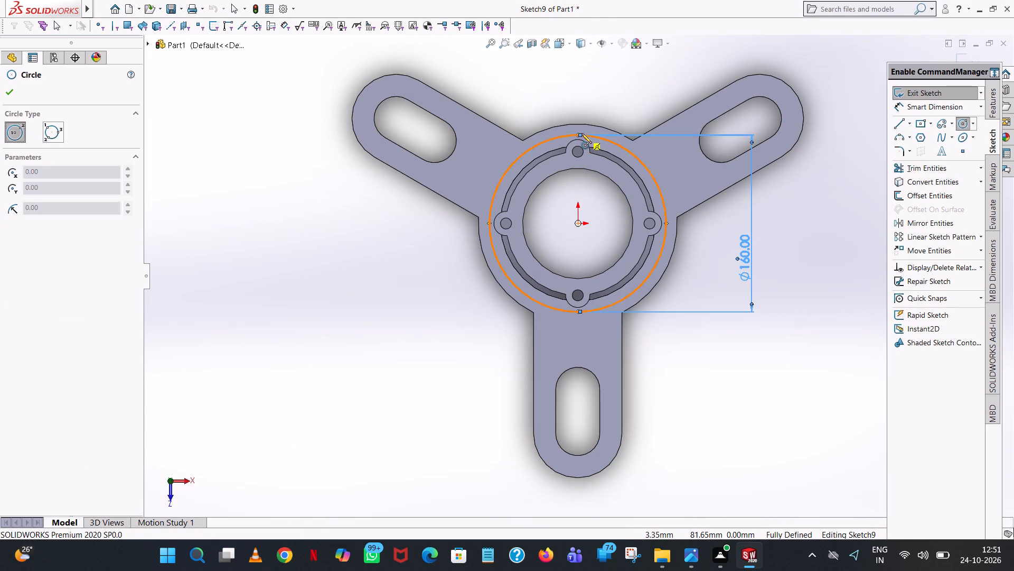
scroll(581, 133, down, 6)
scroll(567, 205, down, 8)
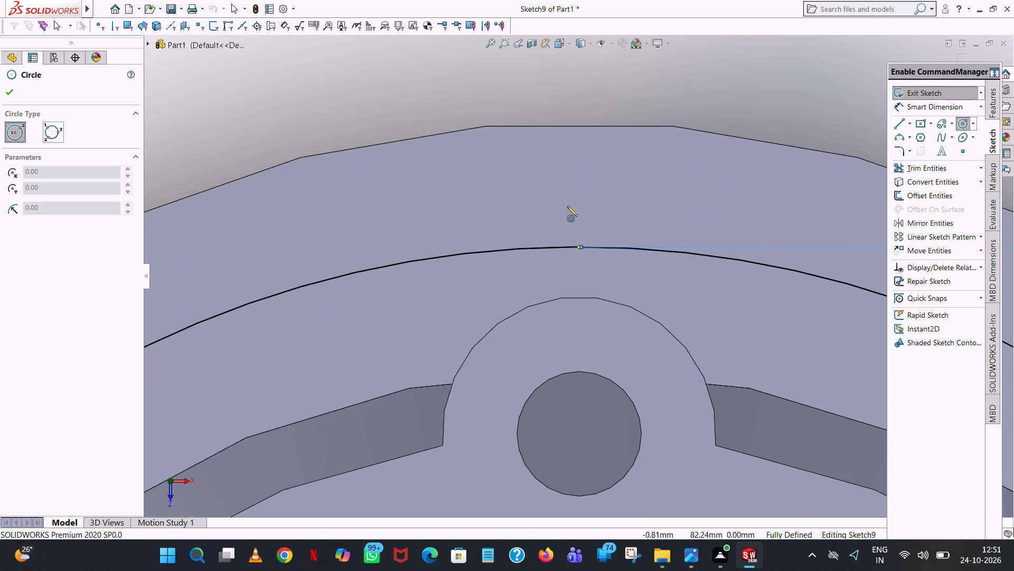
click(578, 248)
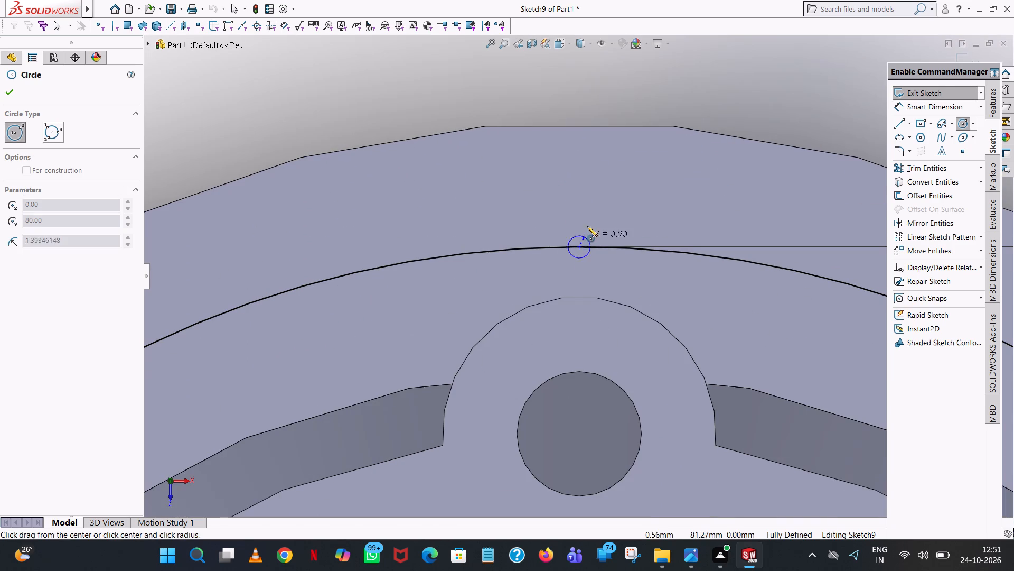
click(588, 221)
key(5)
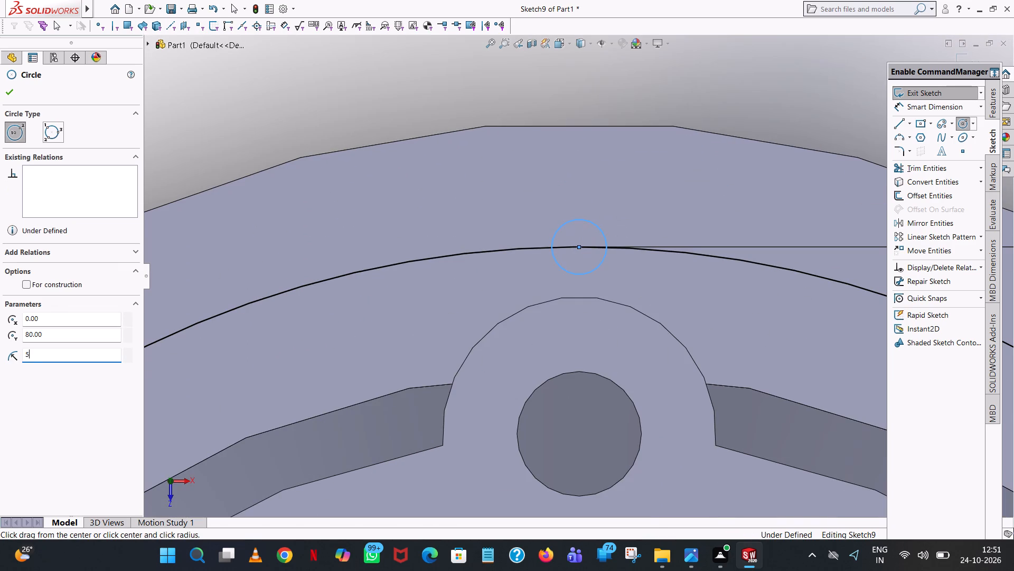
key(Return)
scroll(588, 220, up, 4)
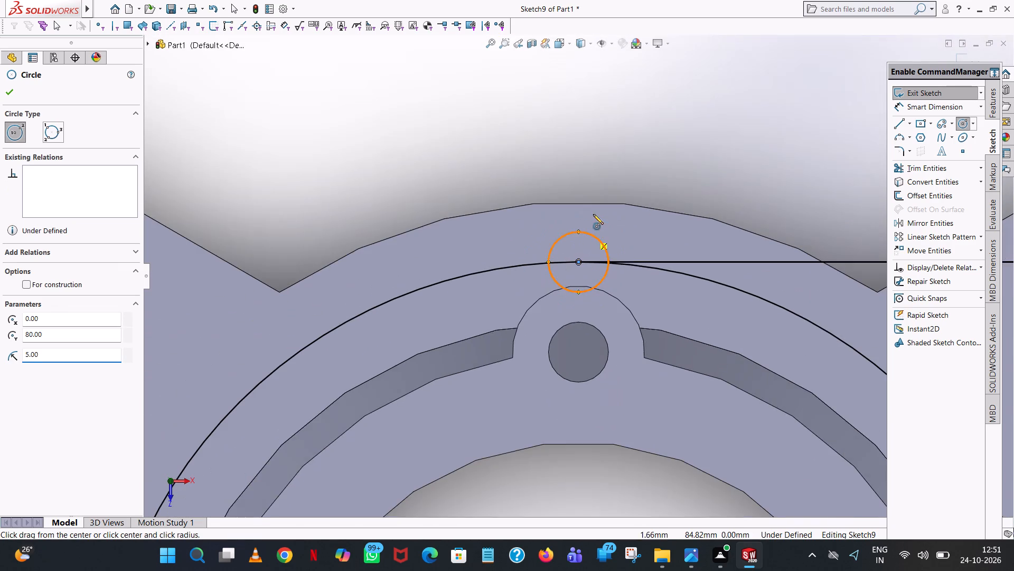
middle_drag(633, 245, 645, 259)
scroll(645, 259, up, 4)
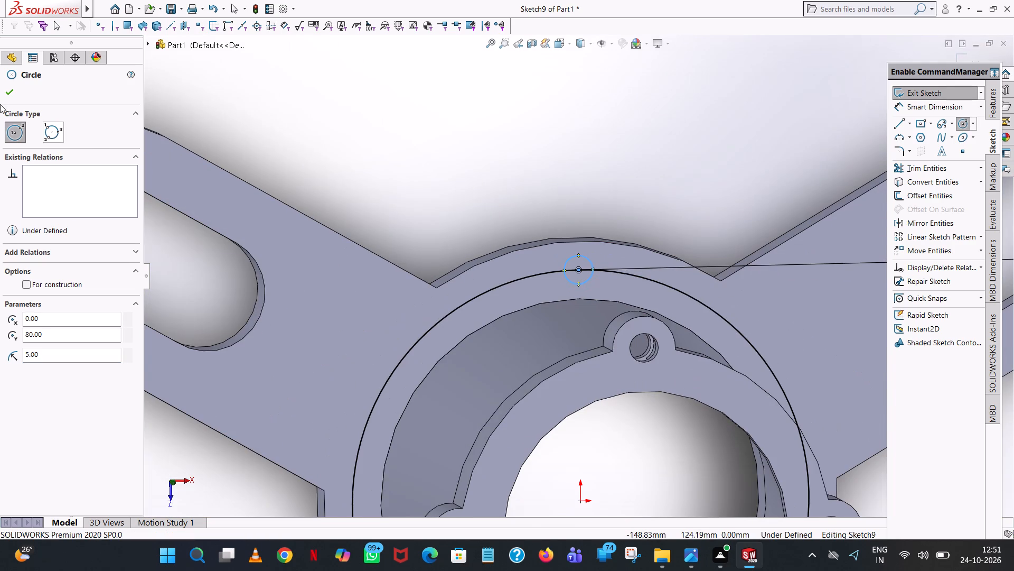
click(10, 85)
click(477, 151)
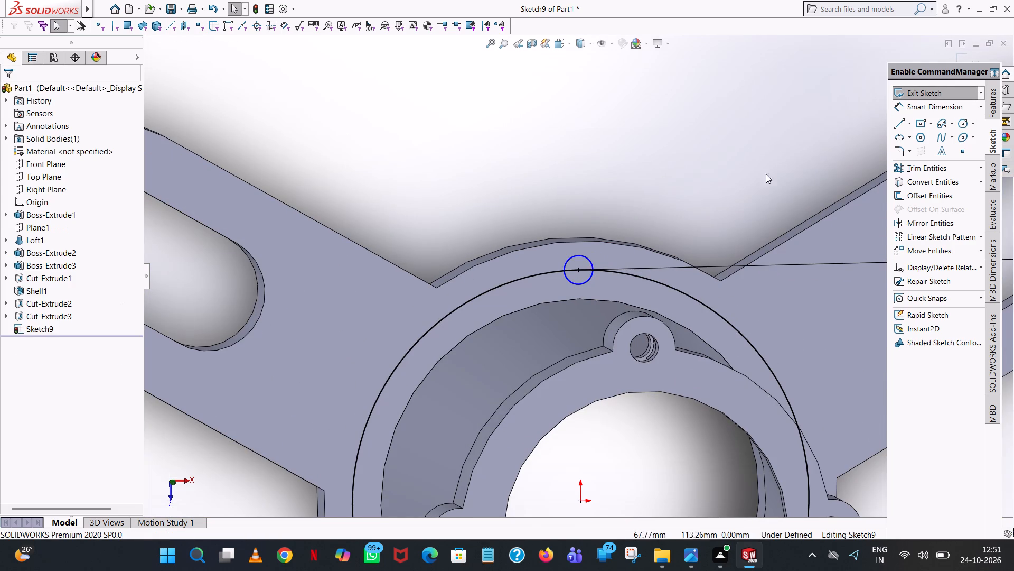
Create a circular sketch pattern of the small circle about the origin with 8 equally spaced instances over 360 degrees.
scroll(744, 189, up, 4)
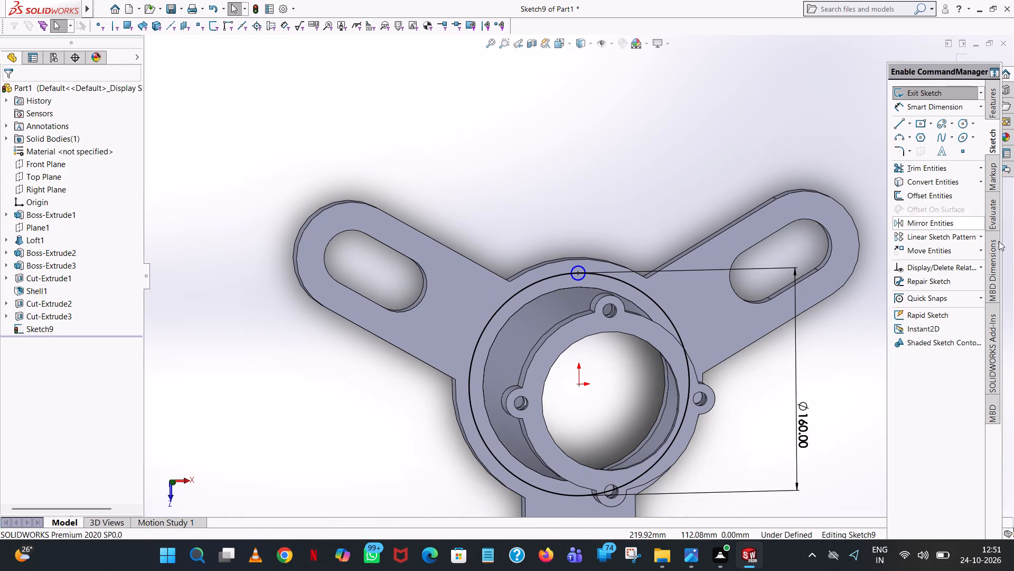
click(982, 236)
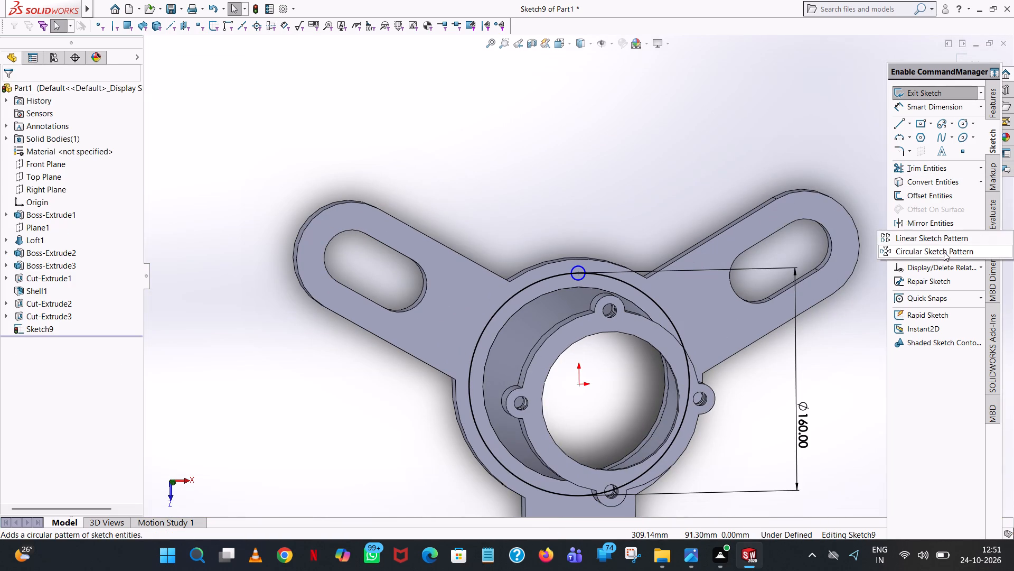
click(944, 252)
click(570, 268)
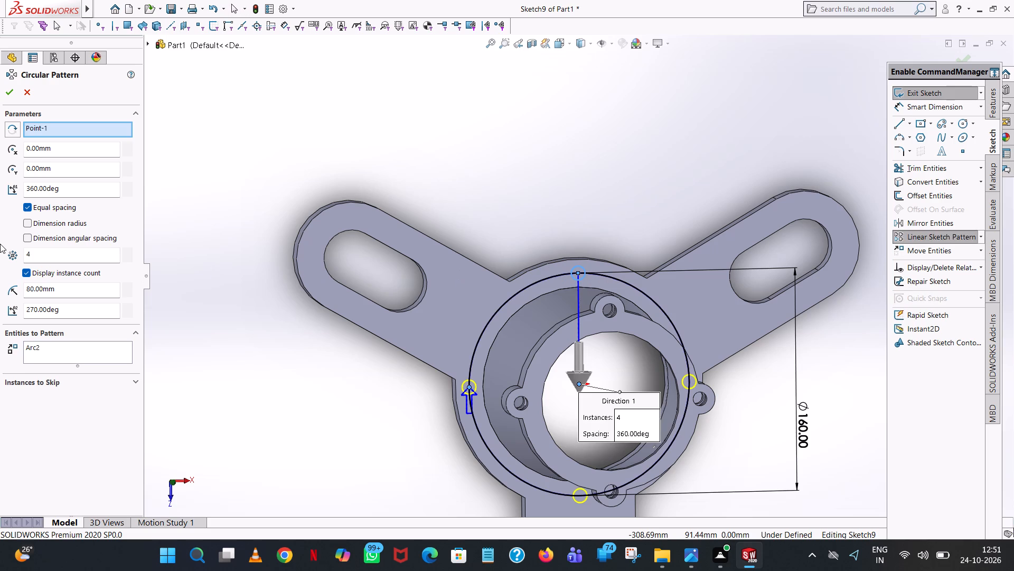
triple_click(128, 250)
click(128, 250)
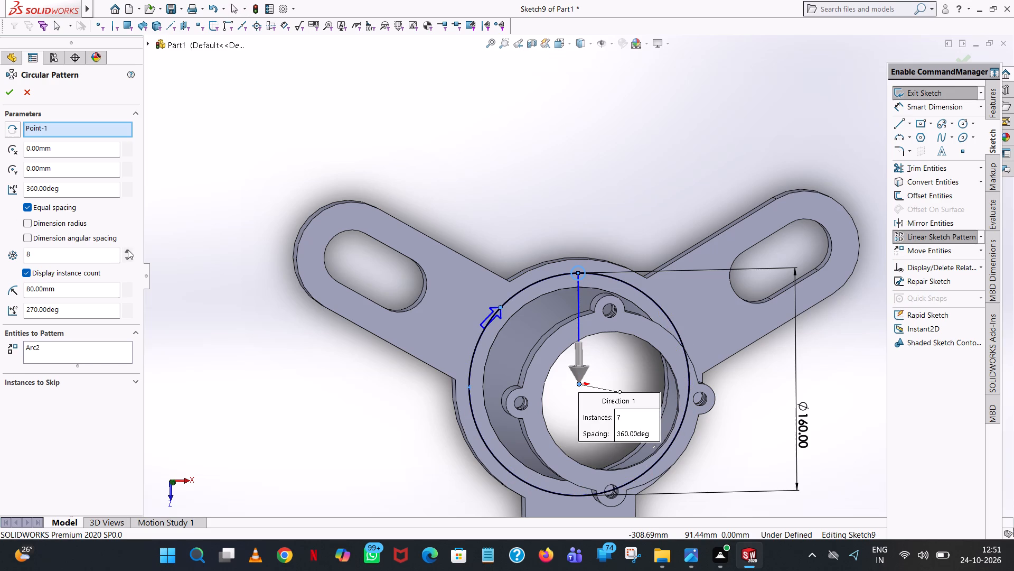
click(14, 94)
click(667, 158)
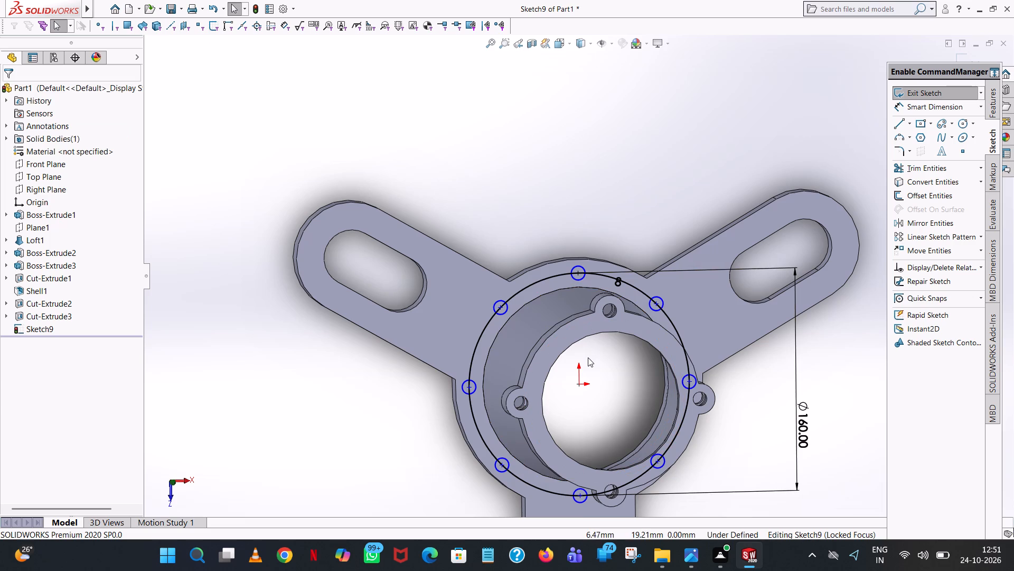
Convert the 160 mm circle to construction geometry.
middle_drag(588, 357, 577, 354)
scroll(577, 354, up, 1)
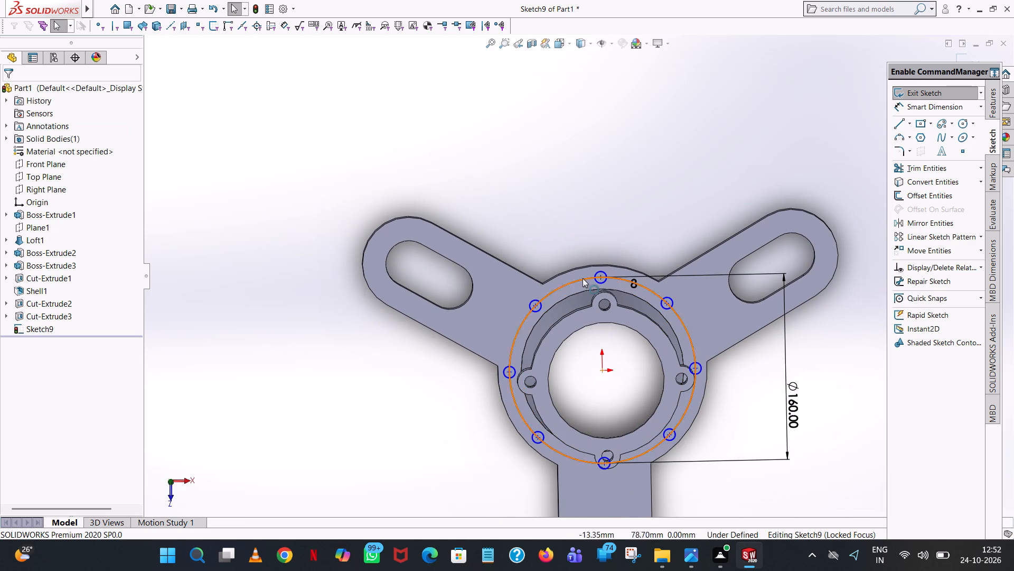
click(570, 280)
click(594, 197)
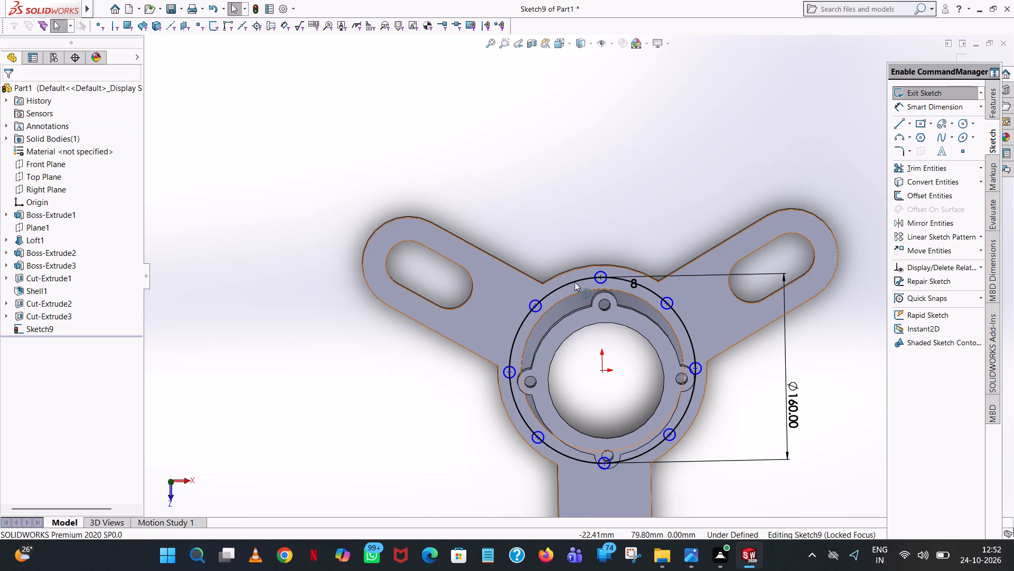
click(575, 283)
right_click(575, 283)
click(604, 264)
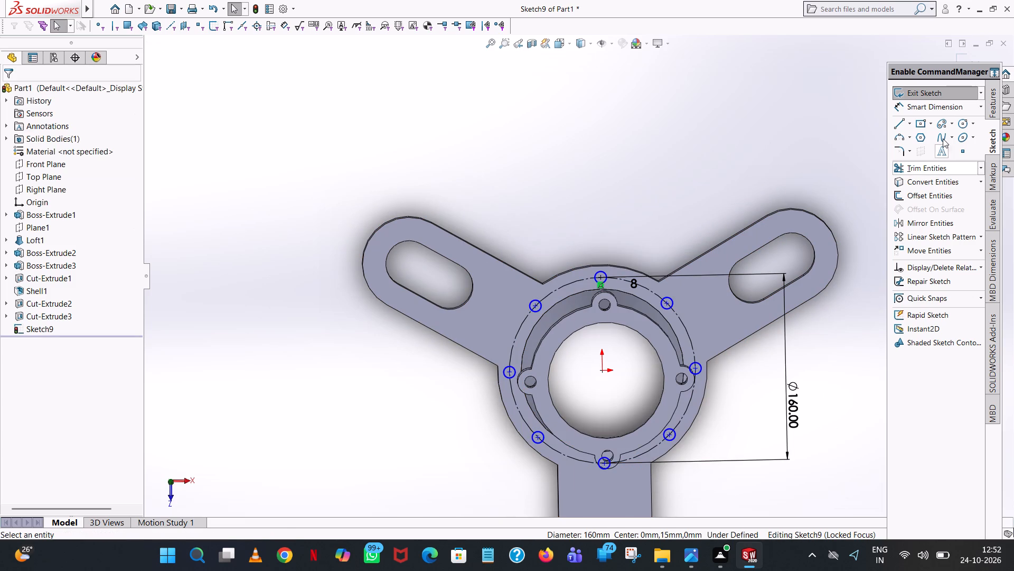
Add a 10 mm diameter dimension to the original small circle at the top of the pattern.
click(943, 105)
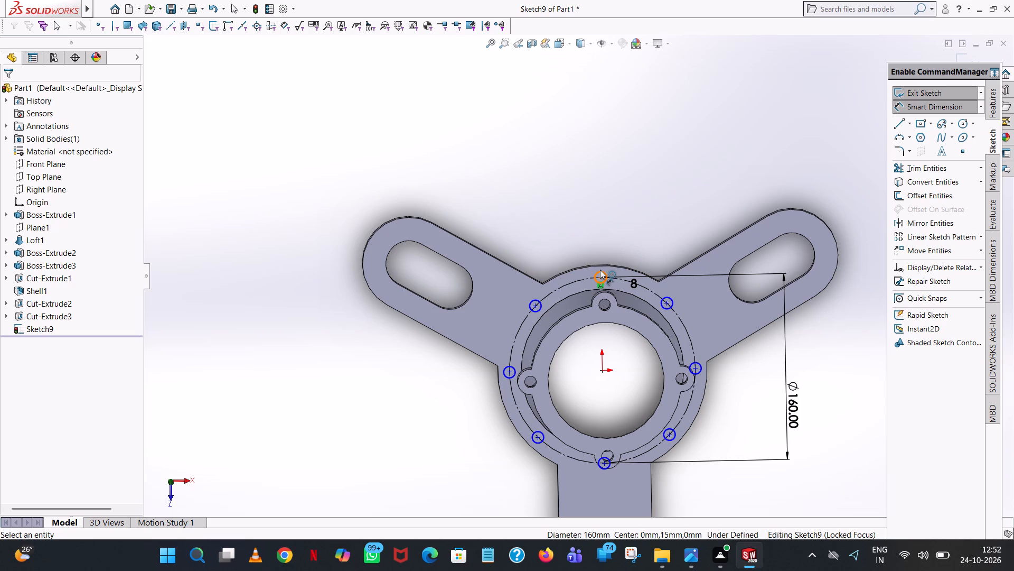
click(600, 270)
click(626, 123)
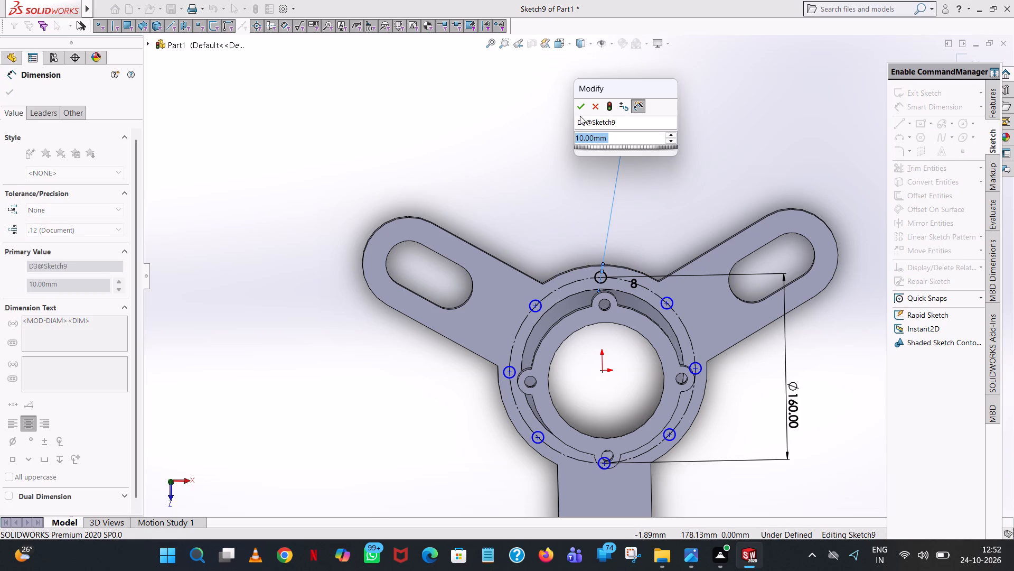
click(575, 109)
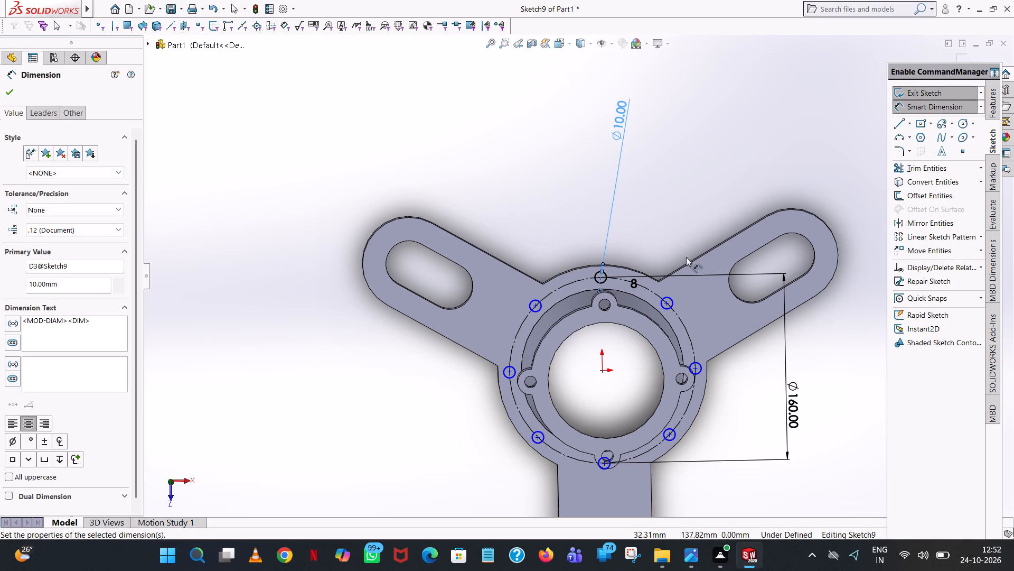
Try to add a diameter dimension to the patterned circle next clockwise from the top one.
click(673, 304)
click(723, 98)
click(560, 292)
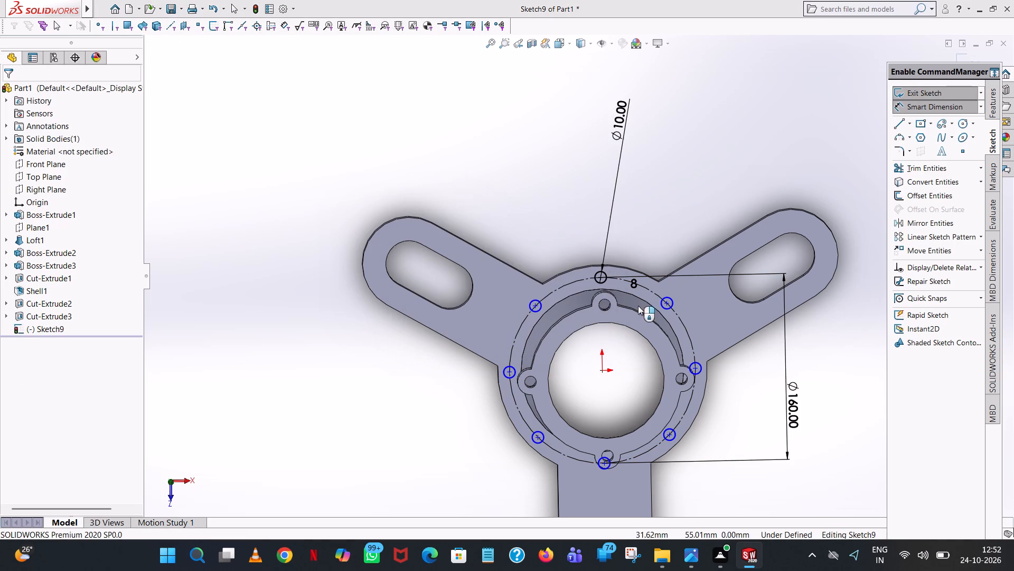
Locate the centre of the patterned circle next clockwise from the top with an 80 mm aligned dimension and a horizontal dimension from the origin.
click(600, 371)
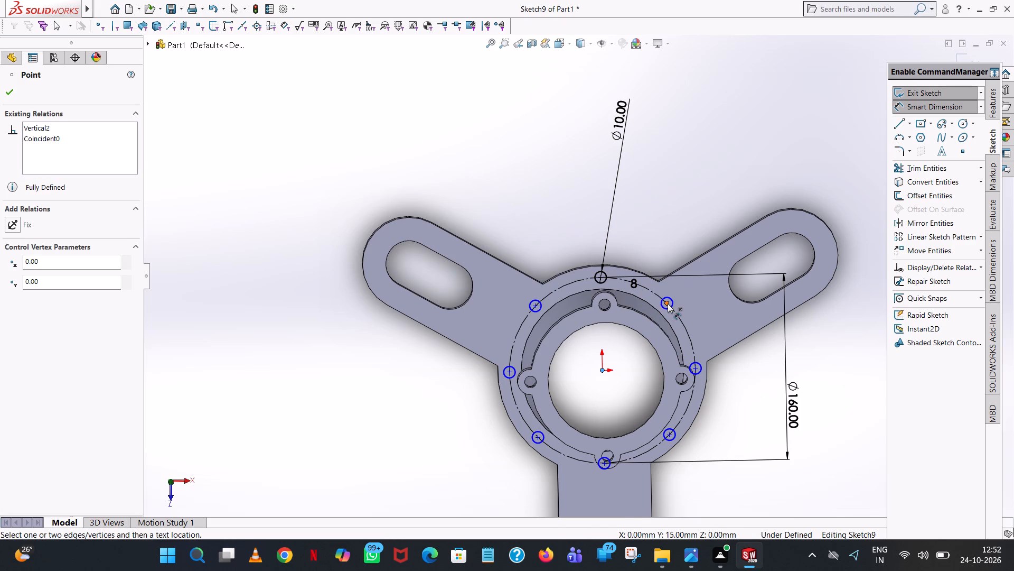
click(668, 303)
click(668, 204)
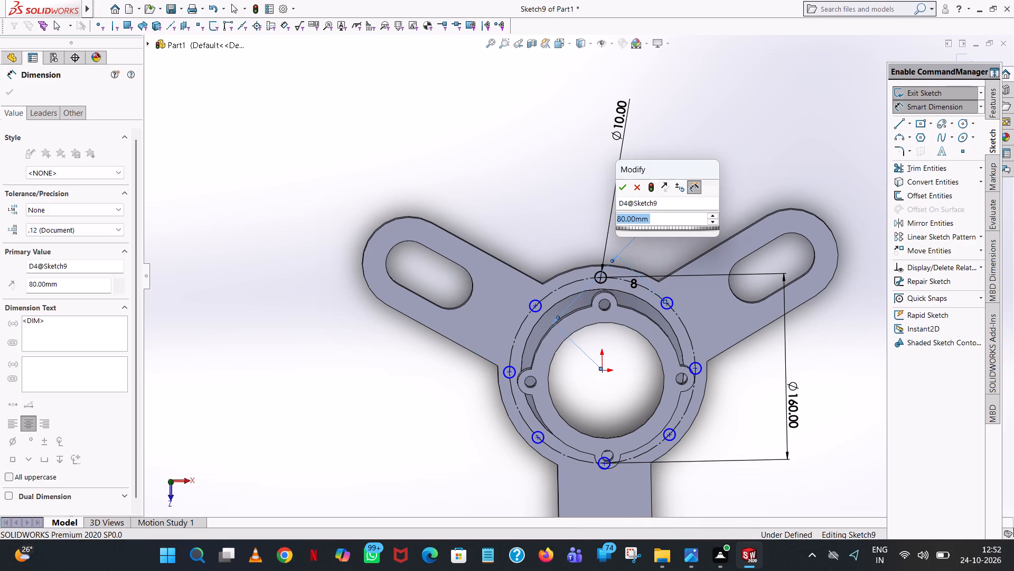
click(624, 187)
click(704, 173)
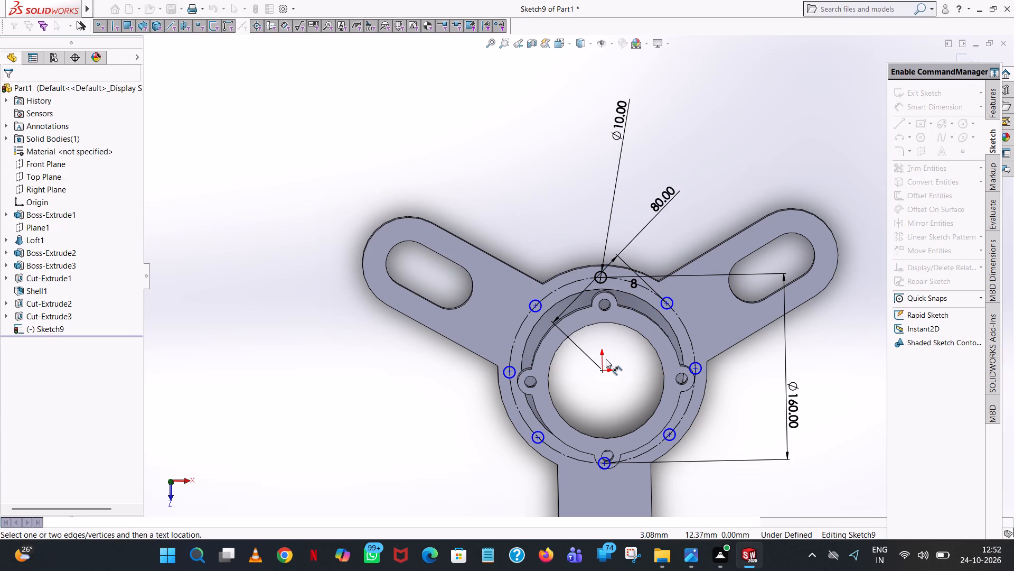
click(604, 368)
click(666, 301)
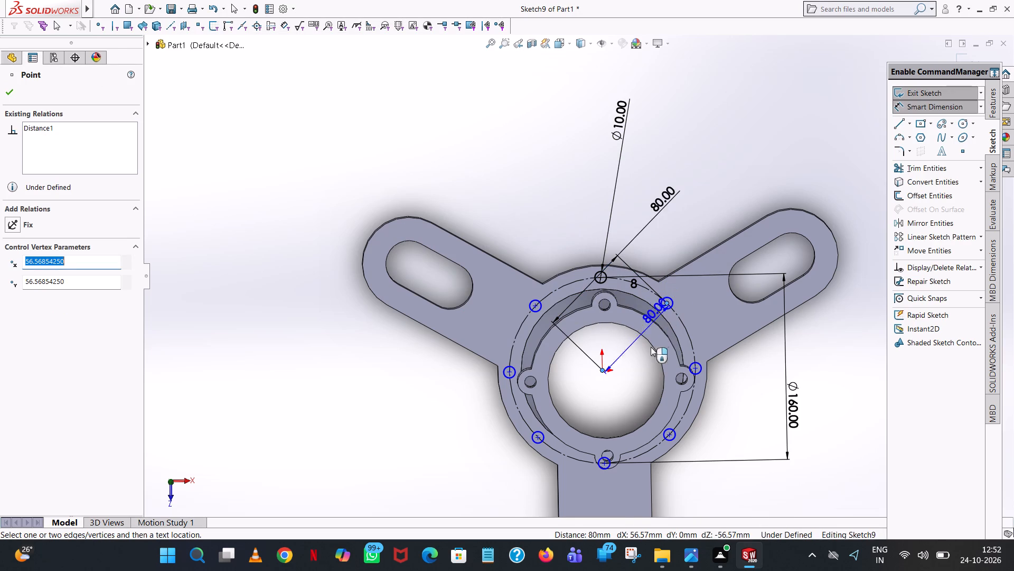
click(634, 393)
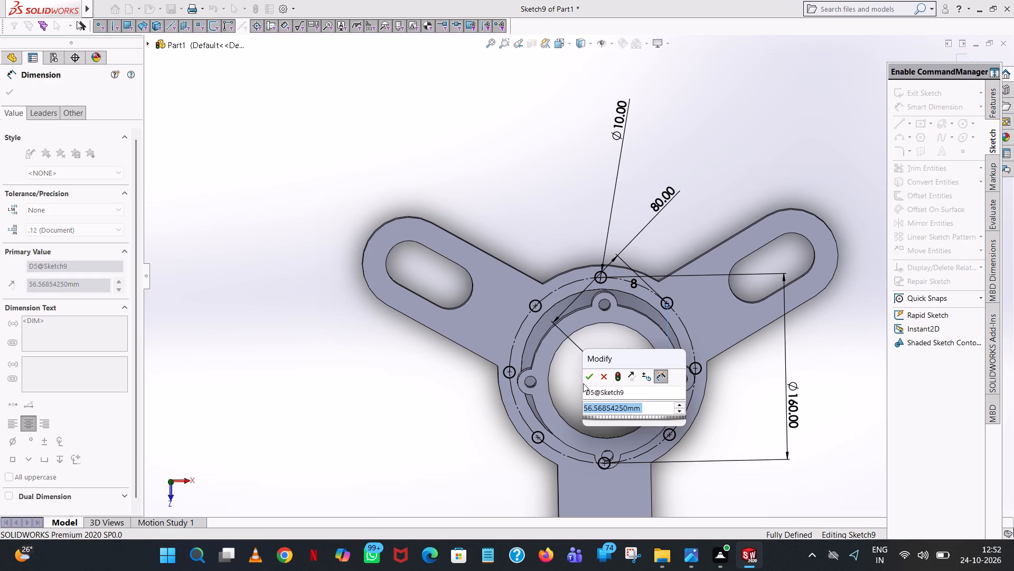
click(584, 376)
click(540, 222)
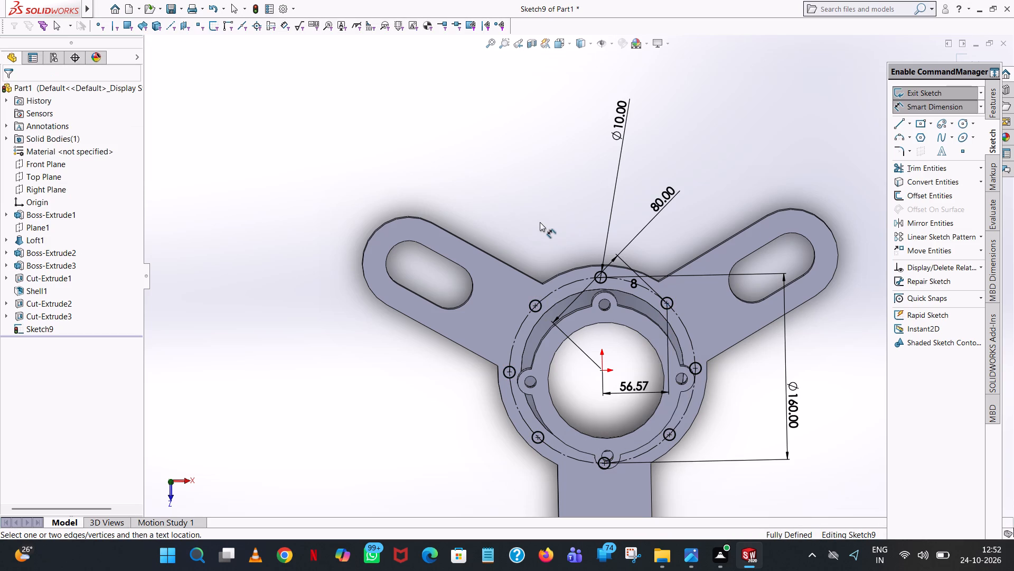
Cut-extrude the sketch of eight 10 mm circles around the cone's foot with a blind depth of 29 mm.
middle_drag(593, 428, 604, 408)
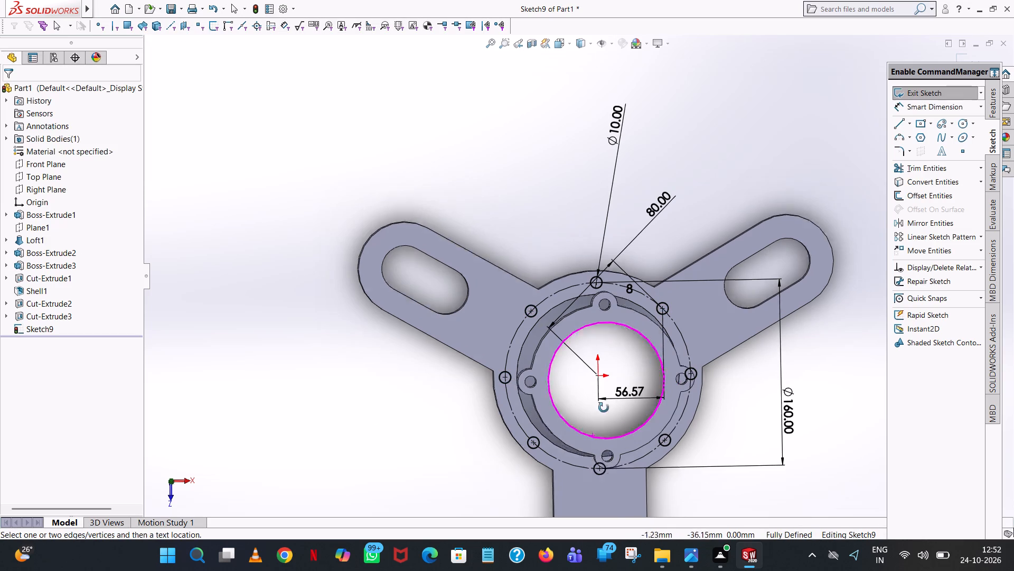
middle_drag(604, 408, 627, 353)
scroll(483, 444, up, 2)
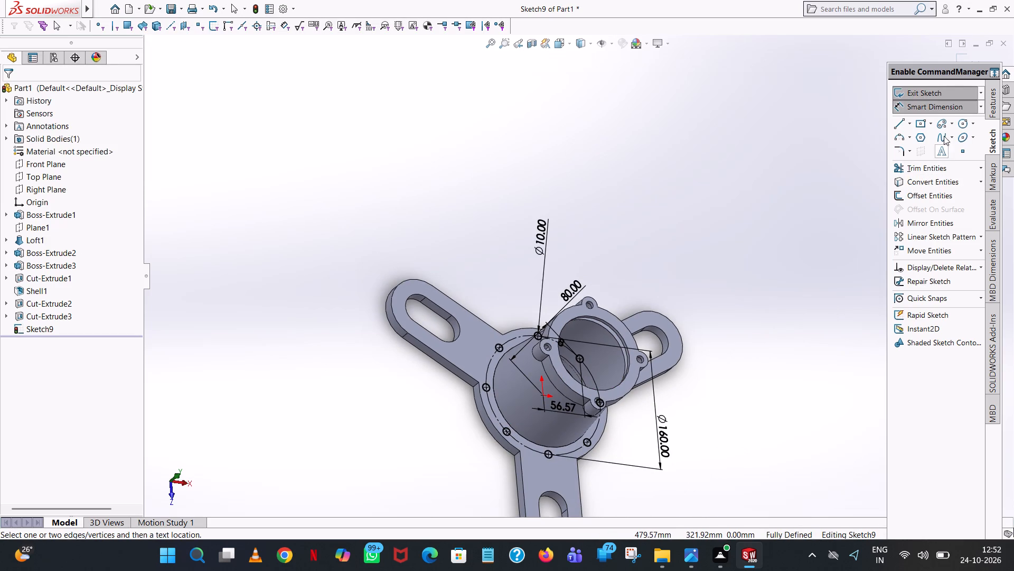
click(992, 111)
click(918, 161)
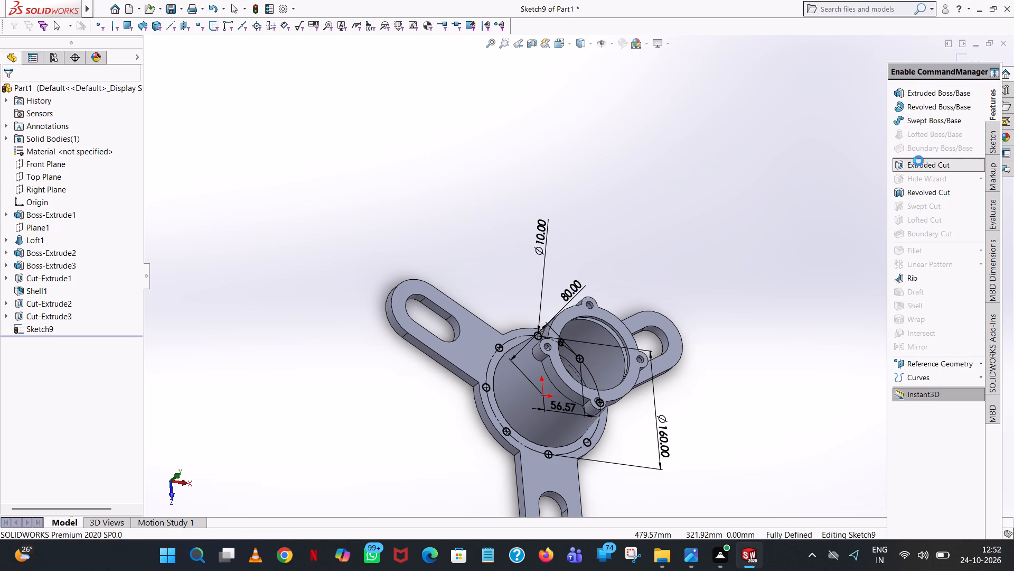
middle_drag(371, 450, 452, 401)
click(12, 90)
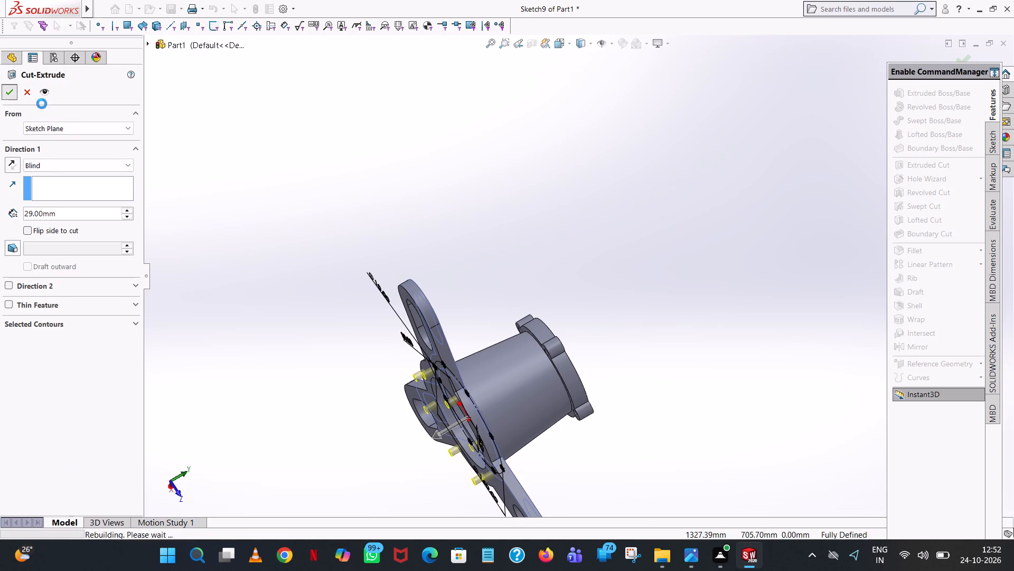
click(602, 234)
Examine the part from the underside, the top and an oblique angle to check the holes around the cone's foot.
middle_drag(604, 263, 683, 245)
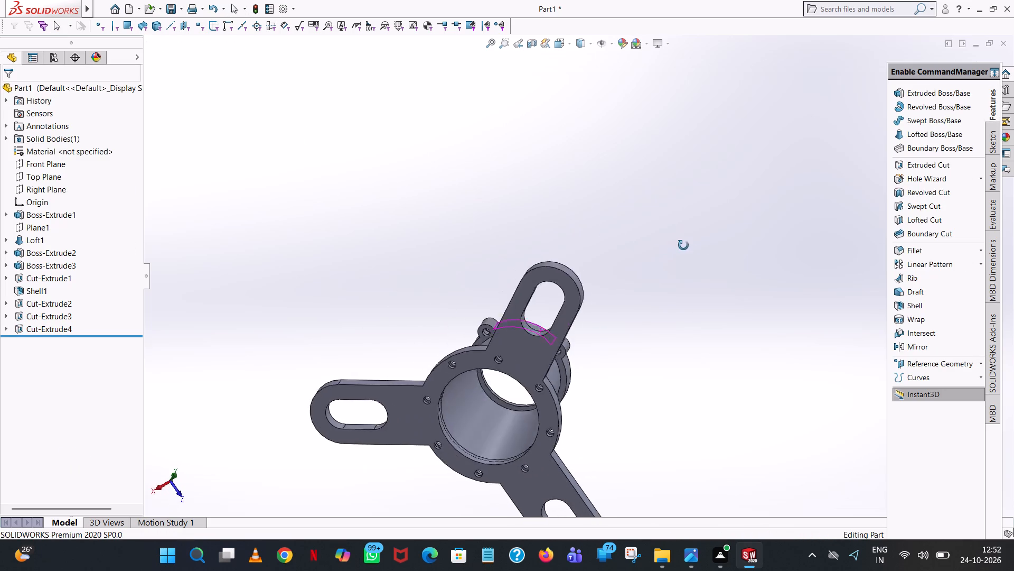
middle_drag(683, 245, 650, 226)
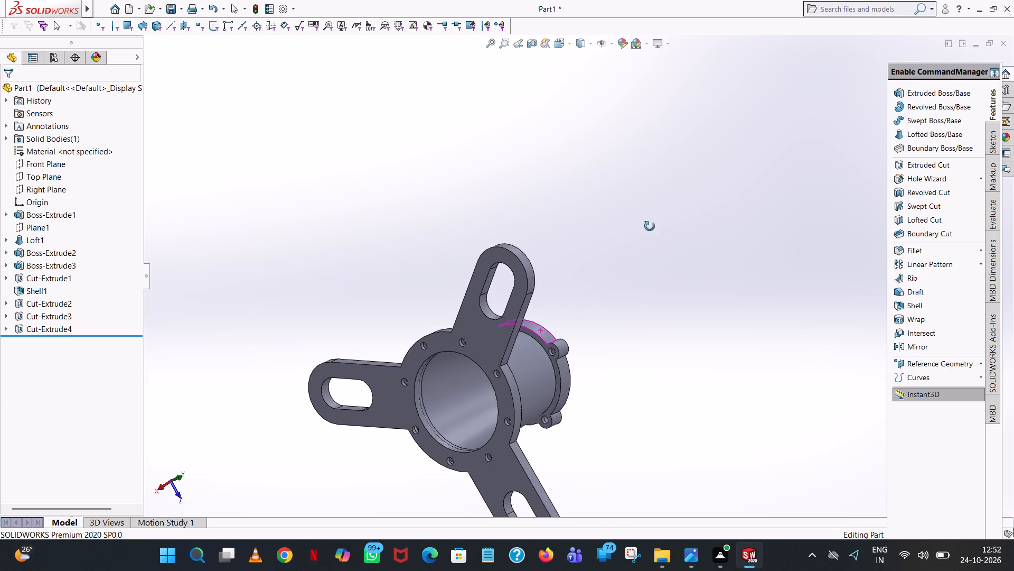
middle_drag(650, 226, 472, 329)
middle_drag(472, 329, 472, 335)
scroll(472, 336, down, 1)
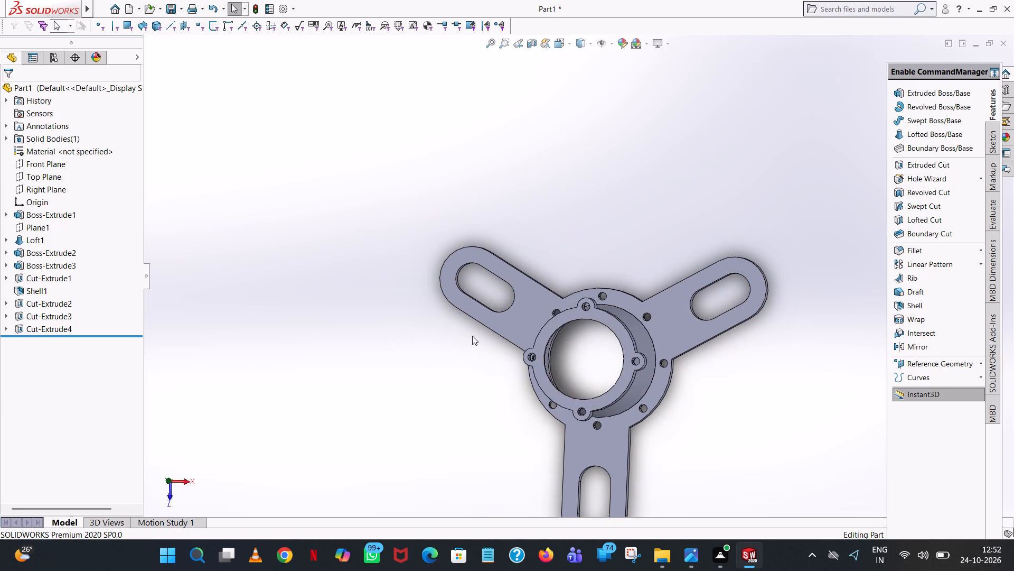
middle_drag(493, 300, 604, 211)
middle_drag(518, 246, 465, 527)
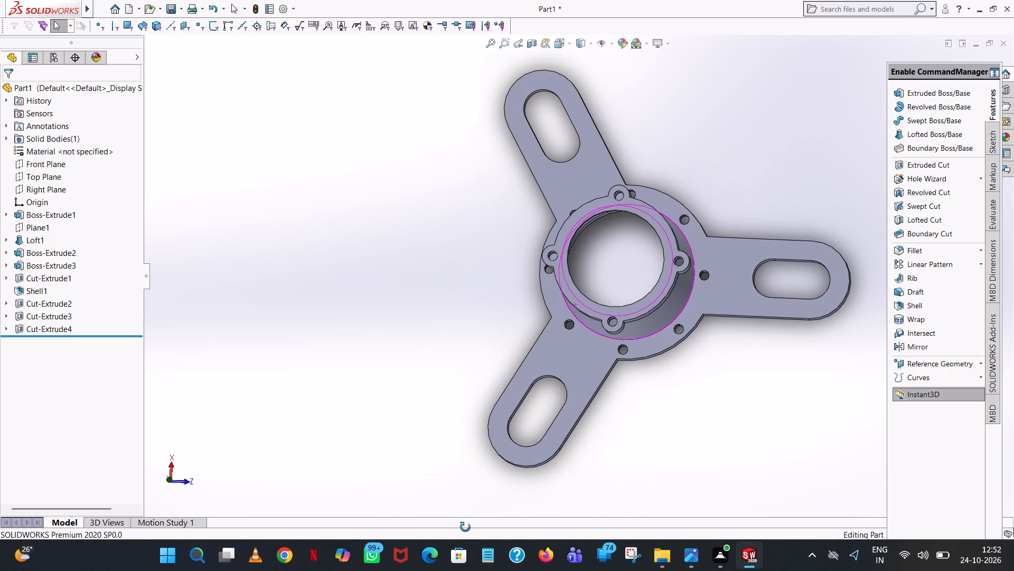
middle_drag(465, 527, 464, 541)
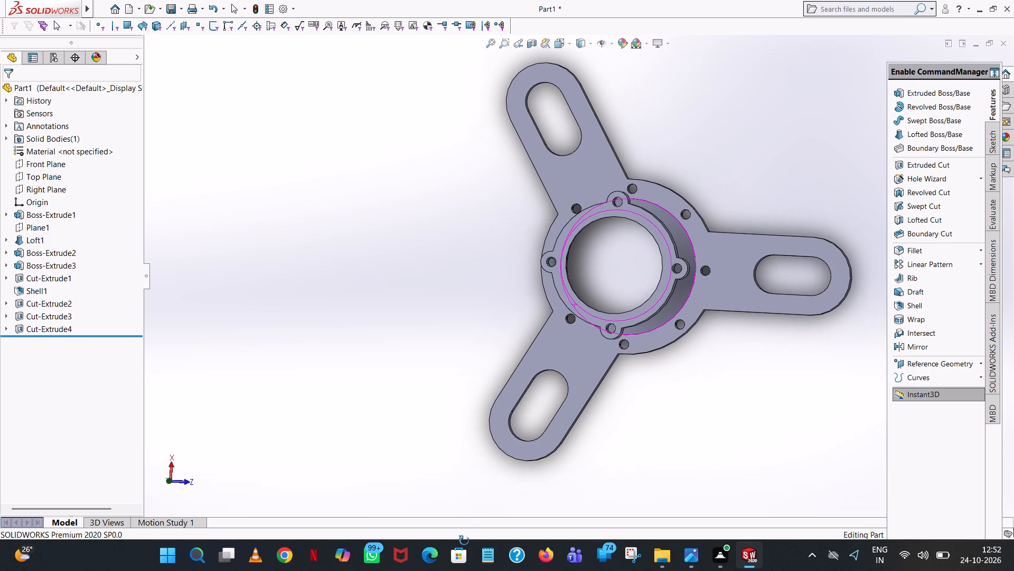
middle_drag(464, 541, 526, 481)
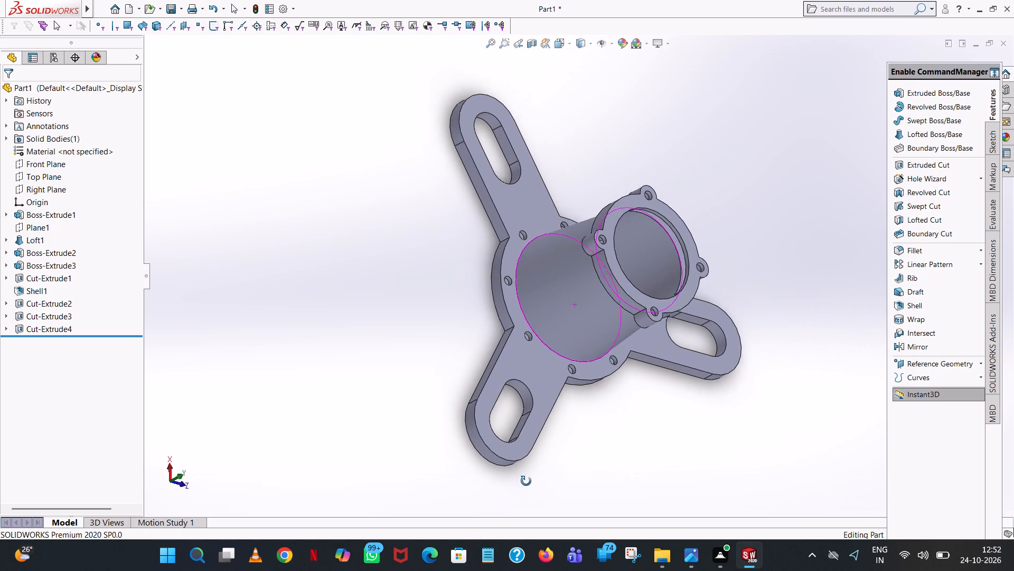
middle_drag(526, 481, 533, 476)
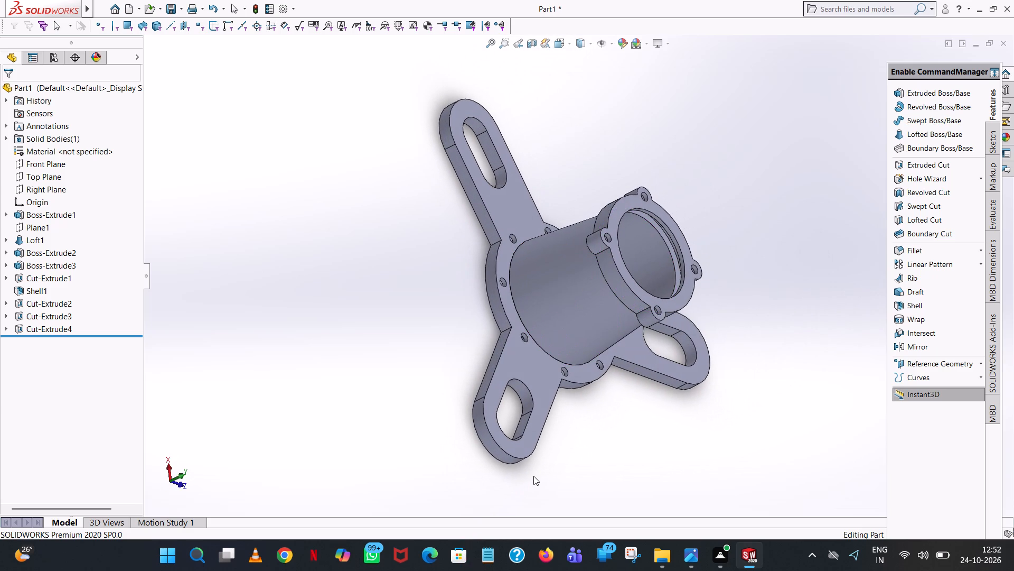
scroll(533, 476, up, 1)
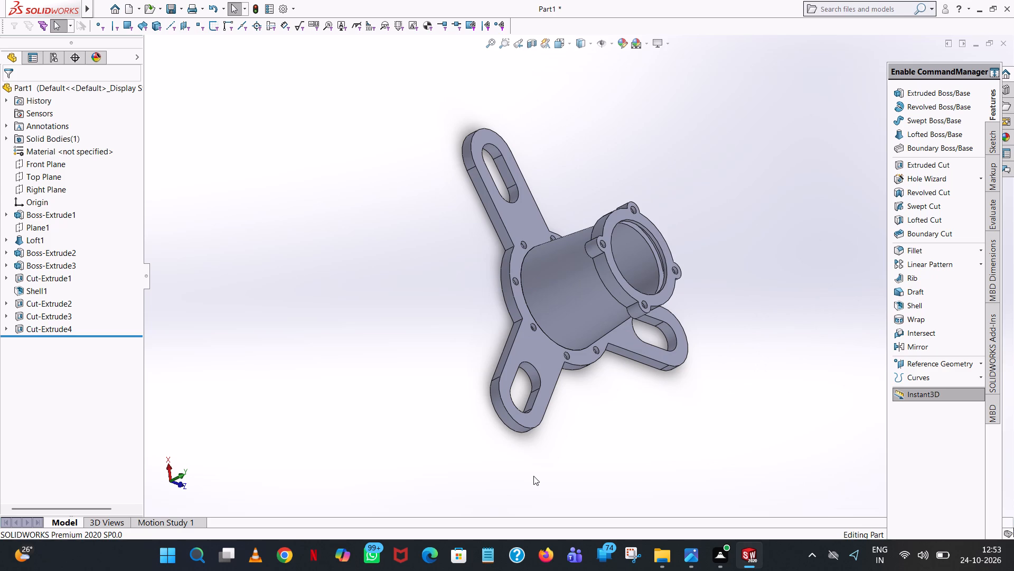
Apply a light cyan colour (RGB 128, 255, 255) to the whole body.
middle_drag(691, 334, 803, 375)
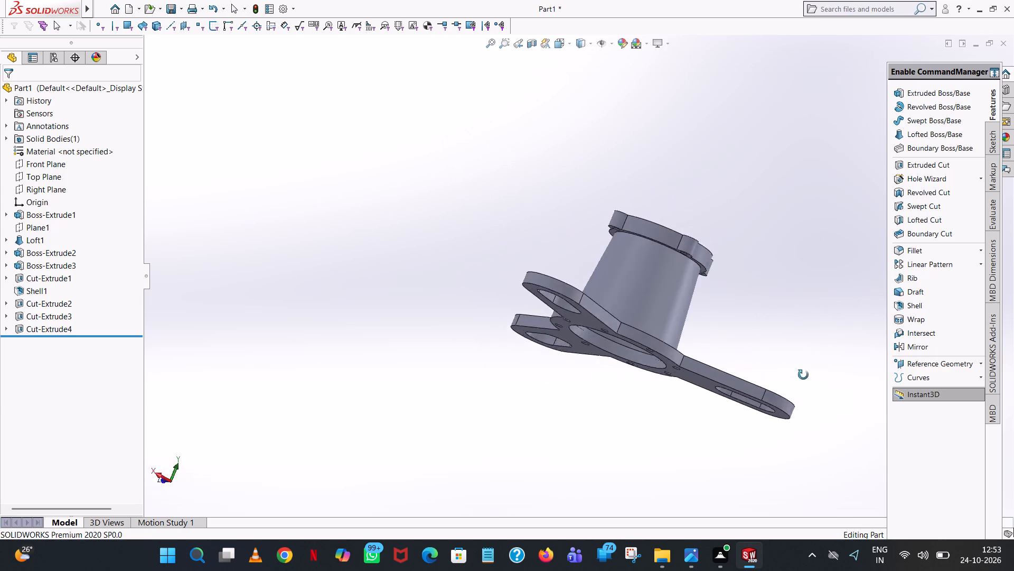
middle_drag(803, 375, 792, 386)
right_click(599, 289)
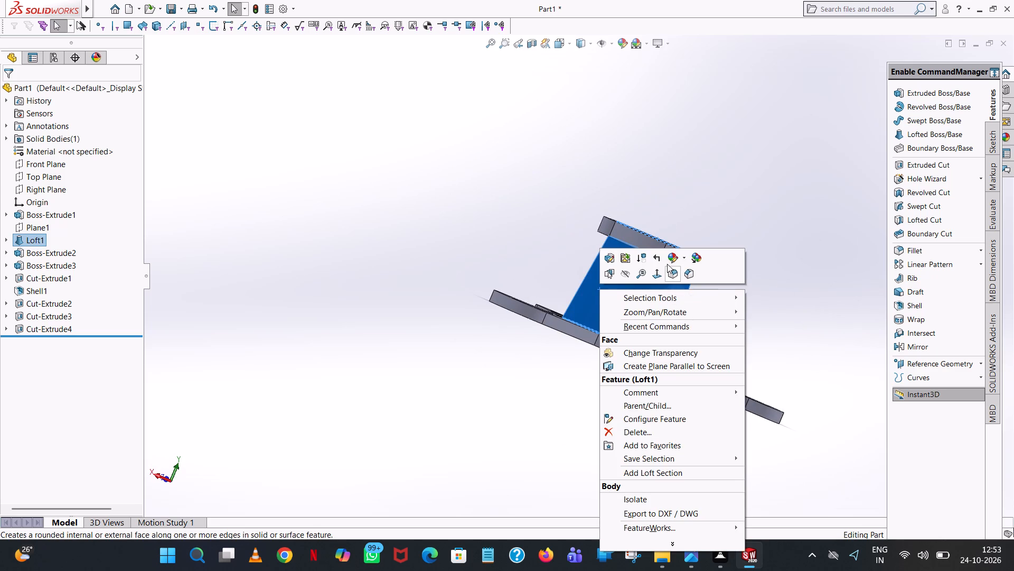
click(669, 256)
click(668, 254)
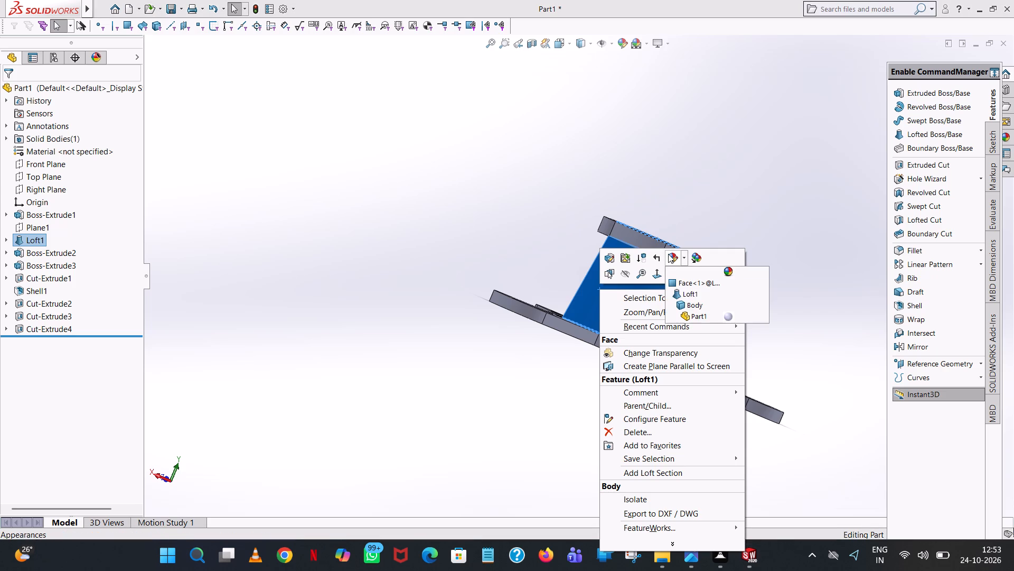
click(690, 307)
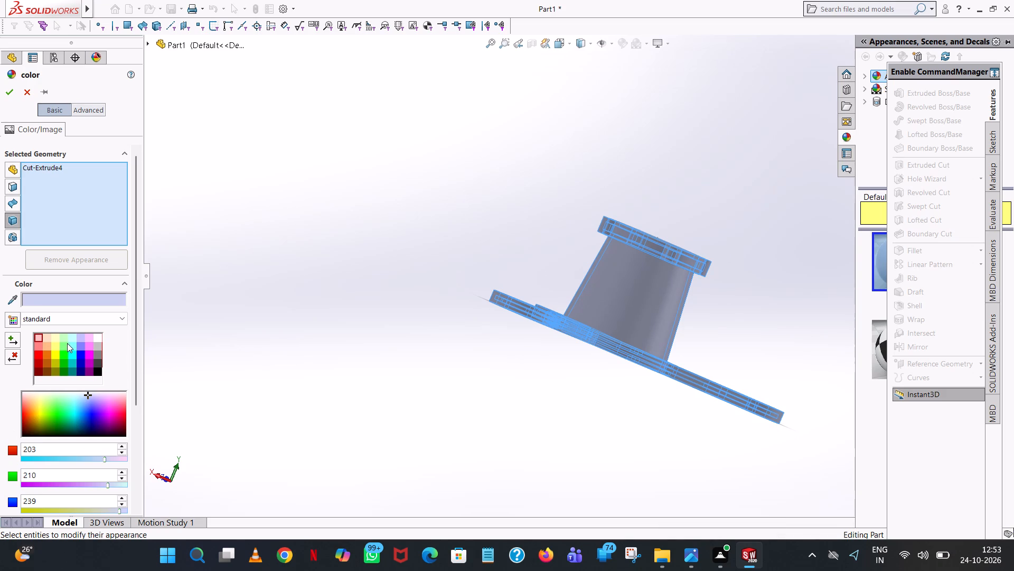
click(72, 345)
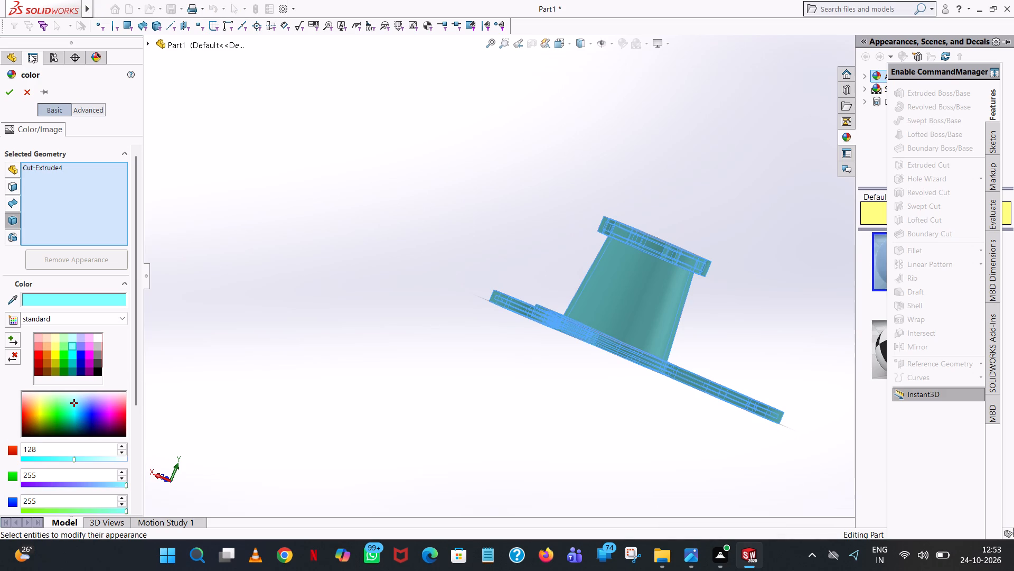
click(3, 90)
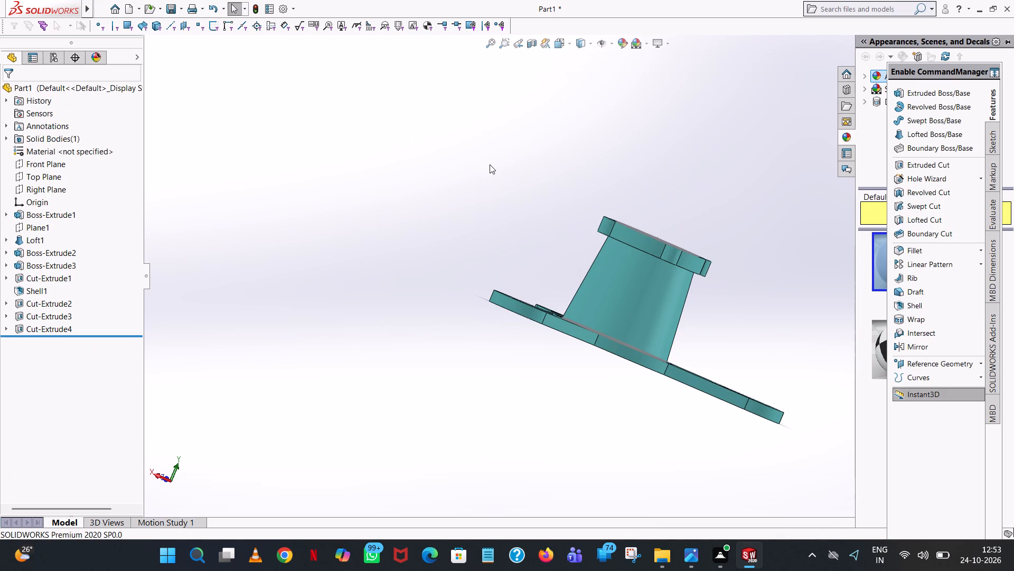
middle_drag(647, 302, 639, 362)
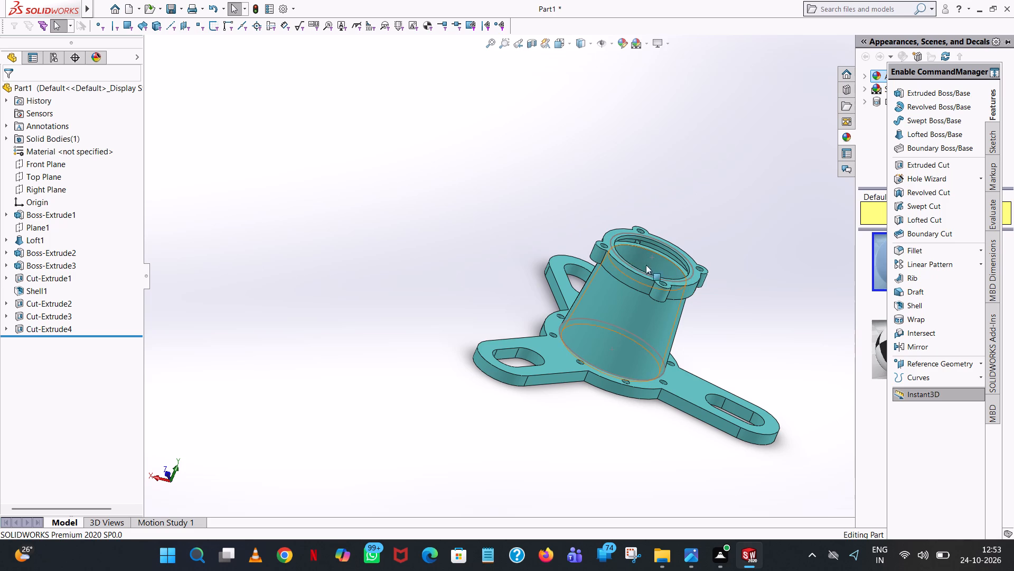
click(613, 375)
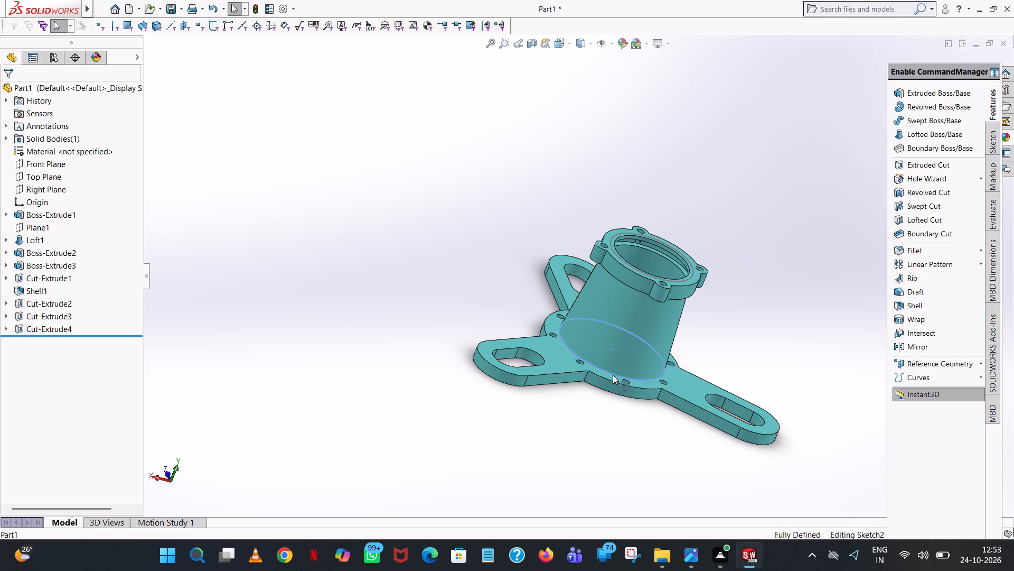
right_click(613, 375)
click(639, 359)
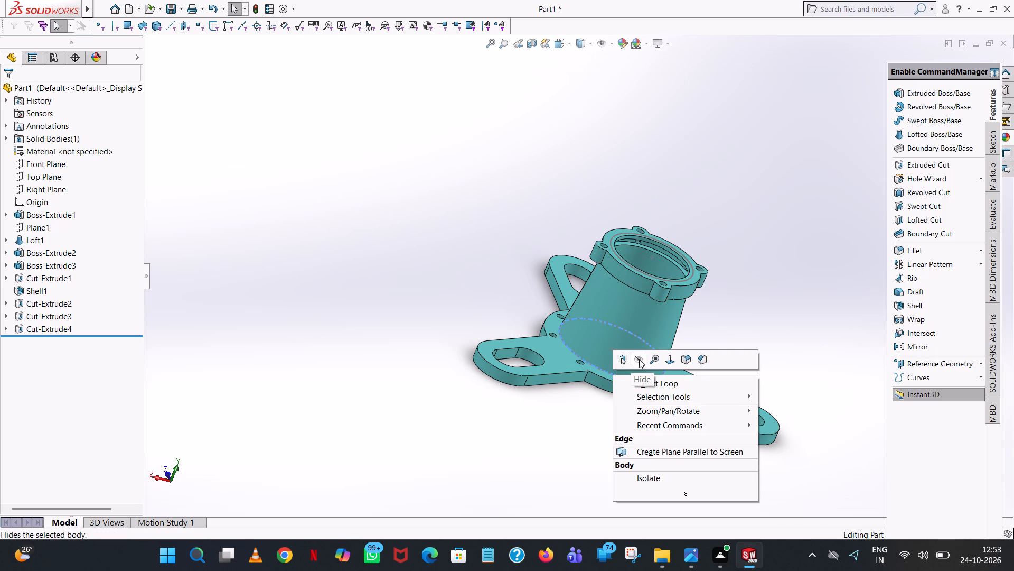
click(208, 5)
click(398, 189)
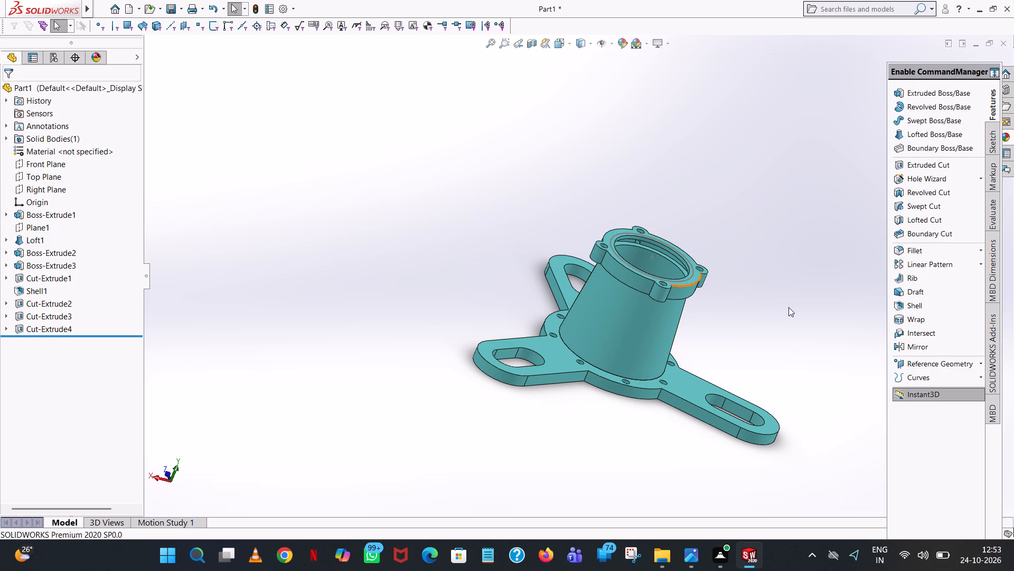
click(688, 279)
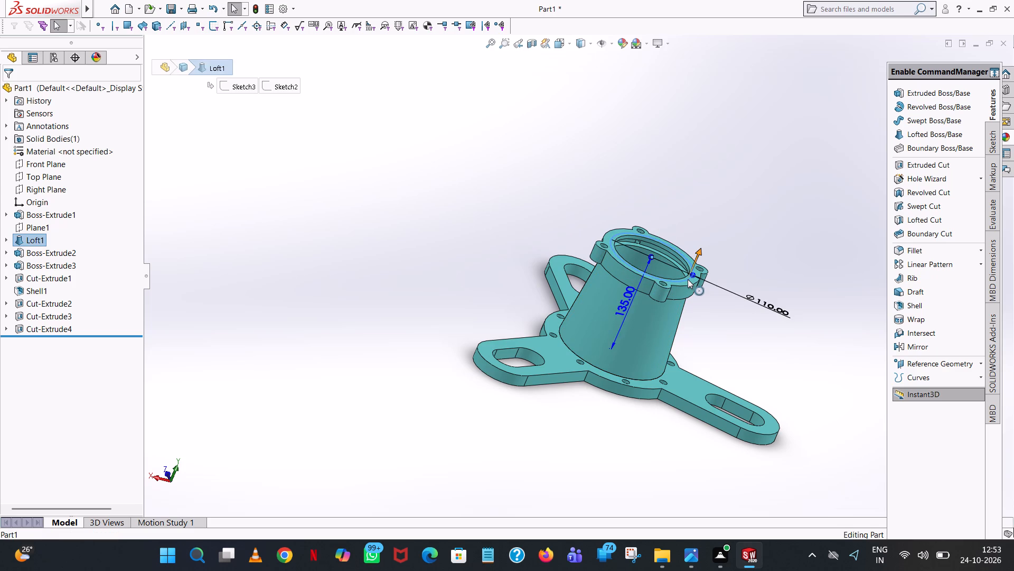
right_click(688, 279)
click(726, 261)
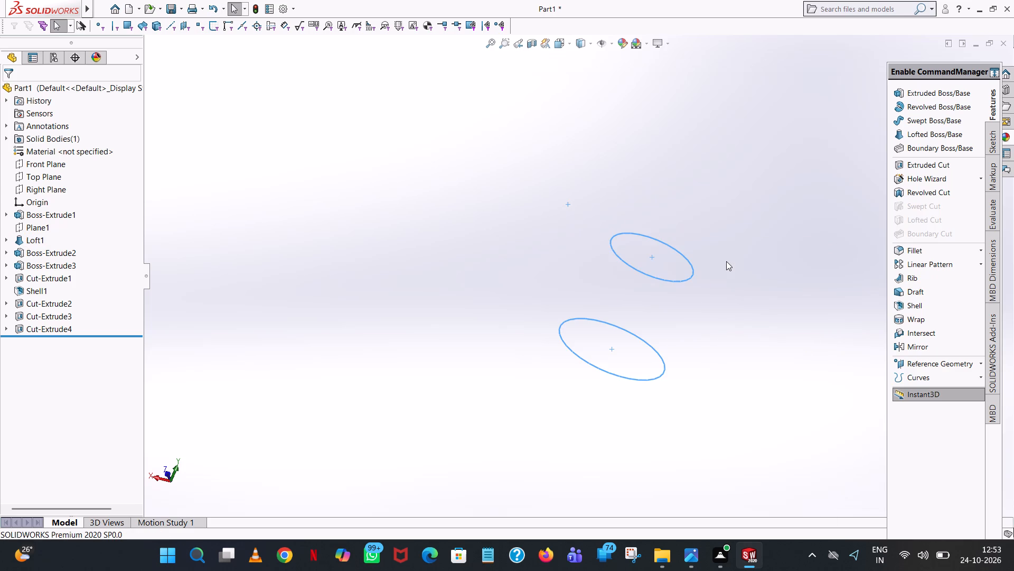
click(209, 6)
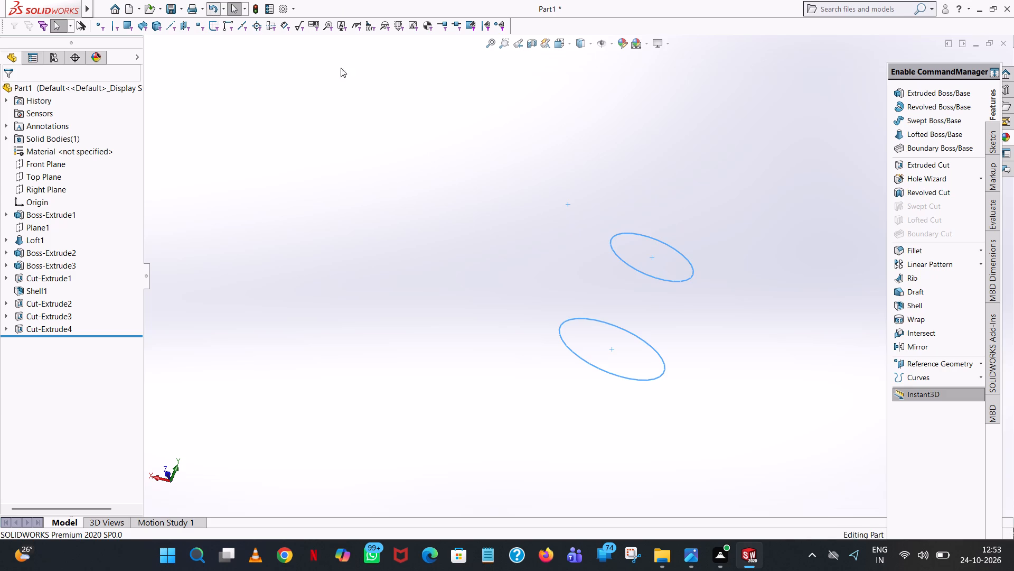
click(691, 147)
Give the cone's inner wall its own face-level colour, white (RGB 255, 255, 255).
scroll(693, 250, down, 5)
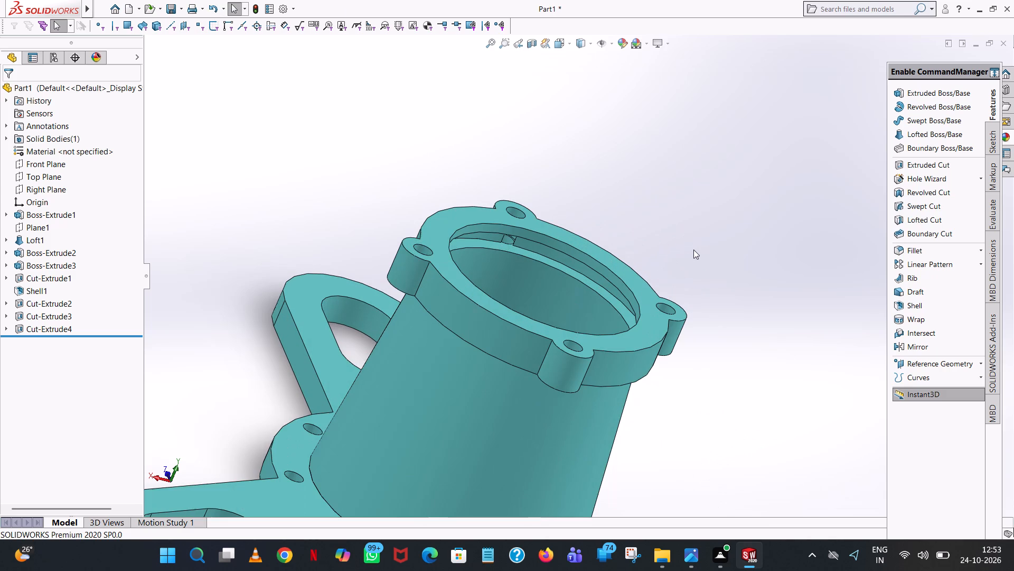
scroll(693, 250, up, 5)
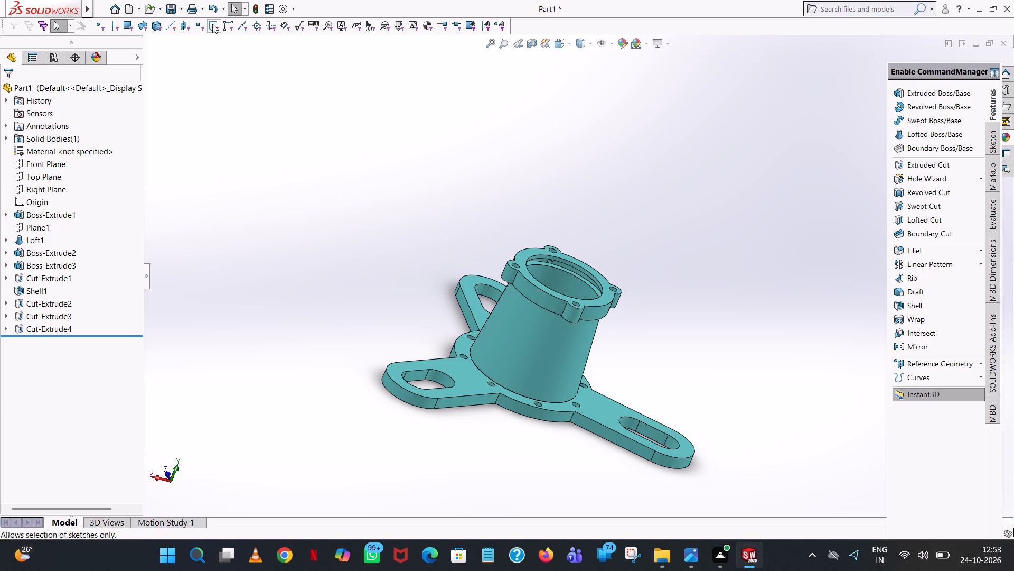
click(568, 283)
right_click(568, 283)
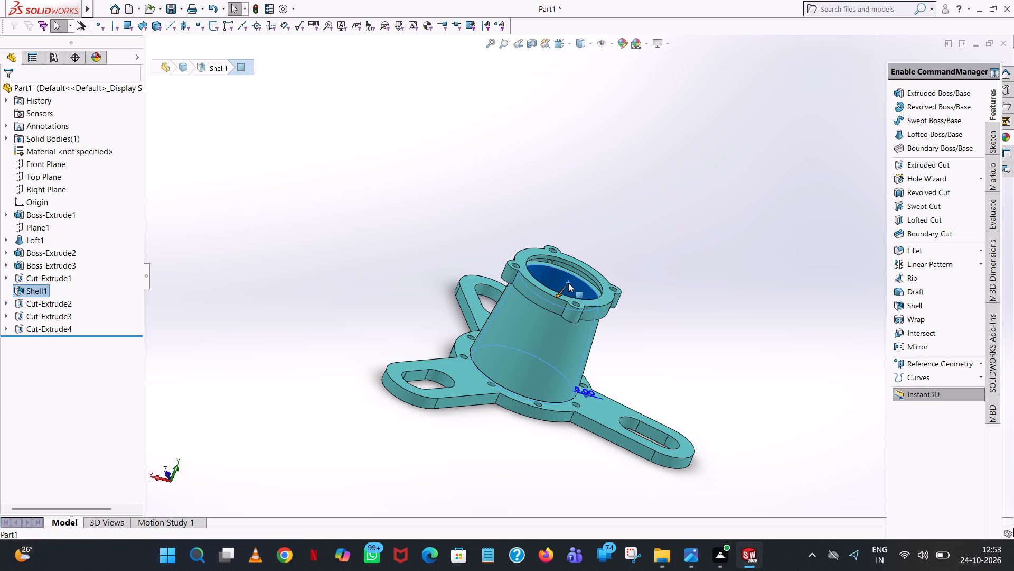
click(640, 249)
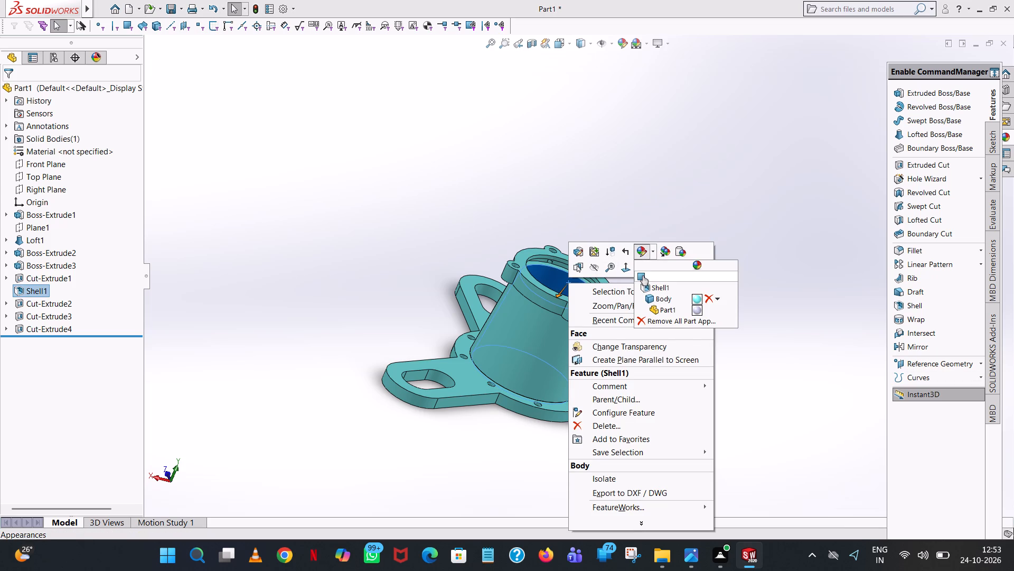
click(643, 275)
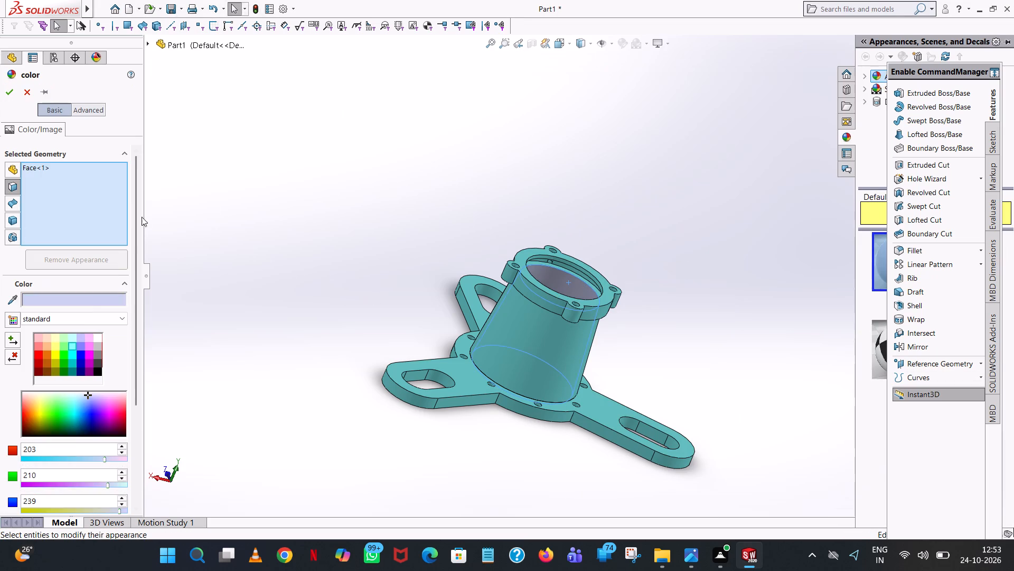
click(101, 338)
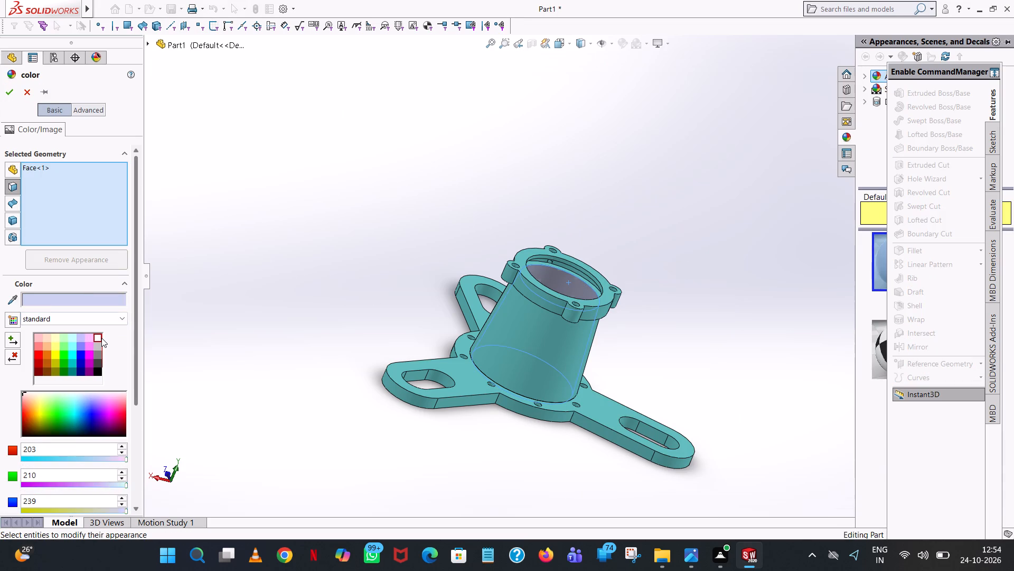
Add the inner faces of the top flange's recess and the inner rim of the base opening to the white colour selection.
scroll(566, 278, down, 9)
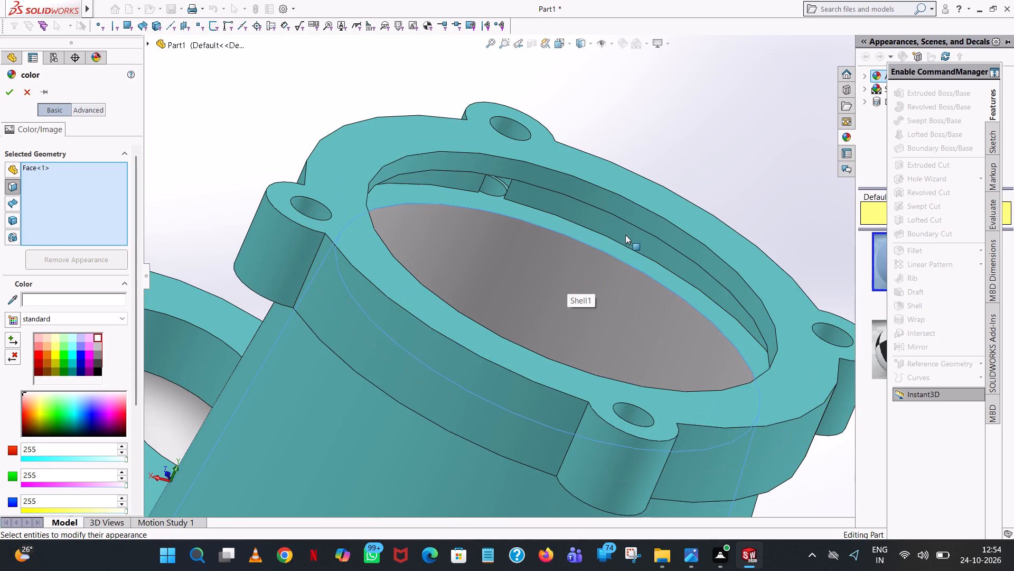
click(625, 234)
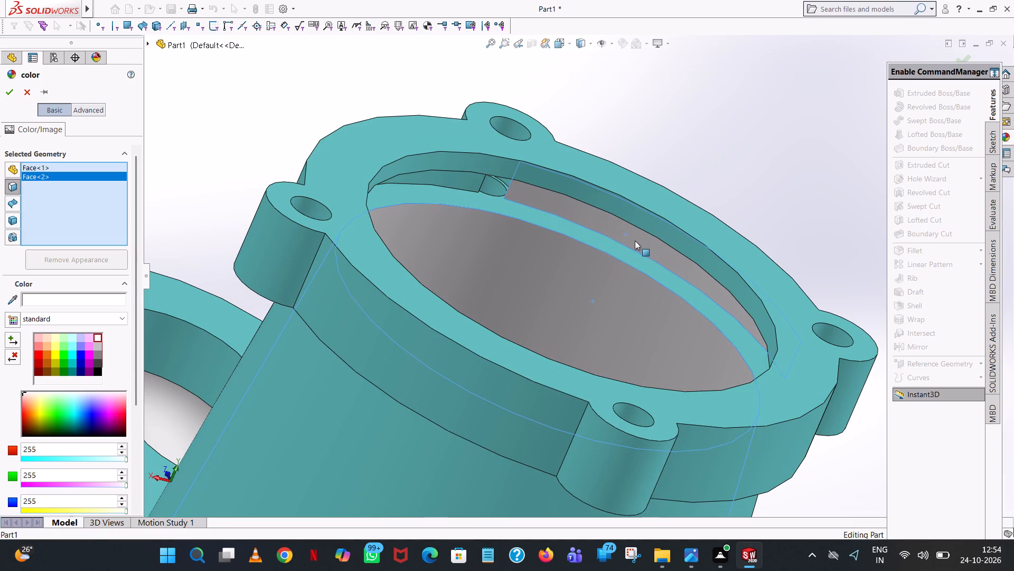
click(650, 218)
scroll(672, 261, up, 3)
middle_drag(675, 297, 668, 357)
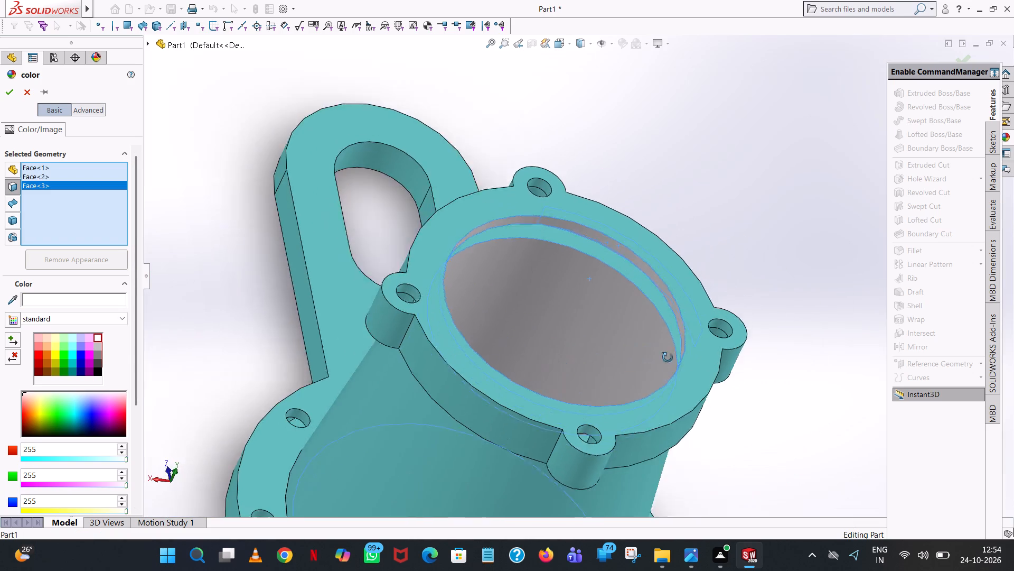
middle_drag(668, 357, 667, 404)
middle_drag(555, 426, 727, 372)
scroll(643, 372, up, 3)
middle_drag(644, 391, 602, 438)
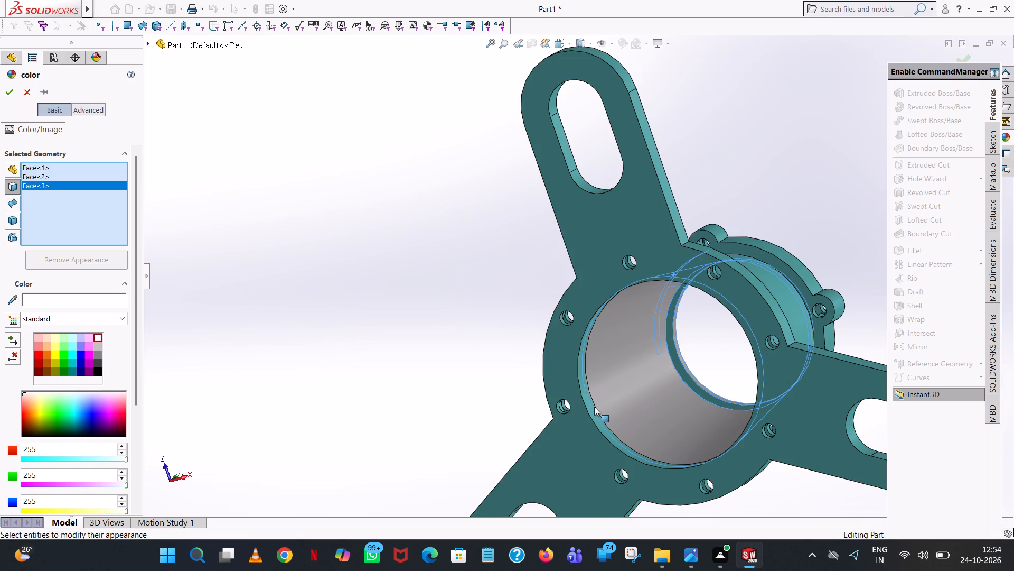
click(593, 406)
Add the four inner wall faces of the first leg's slot to the white colour selection.
middle_drag(683, 377, 603, 418)
scroll(603, 418, up, 4)
middle_drag(602, 406, 513, 452)
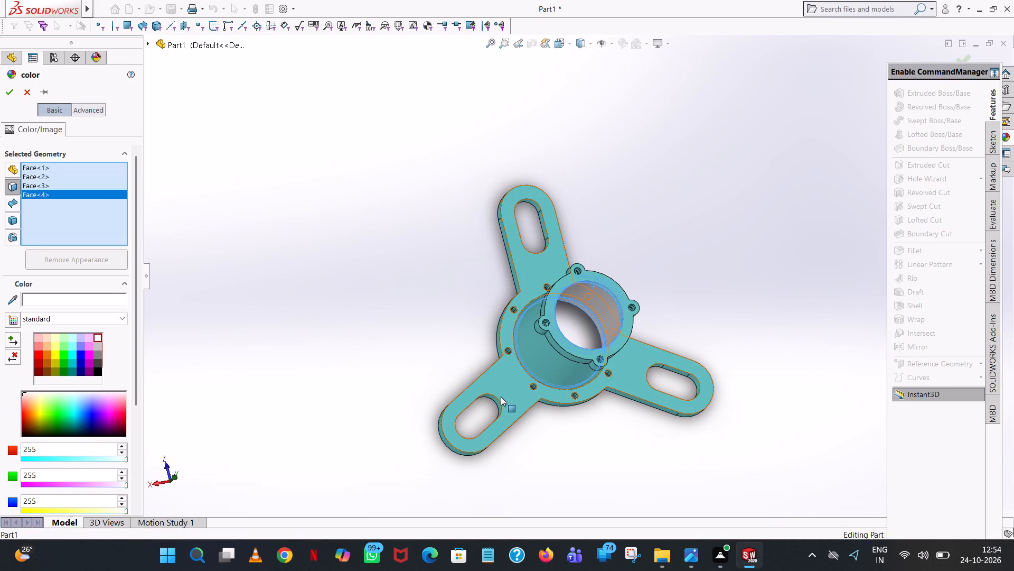
click(497, 404)
scroll(497, 404, down, 8)
middle_drag(490, 374, 490, 374)
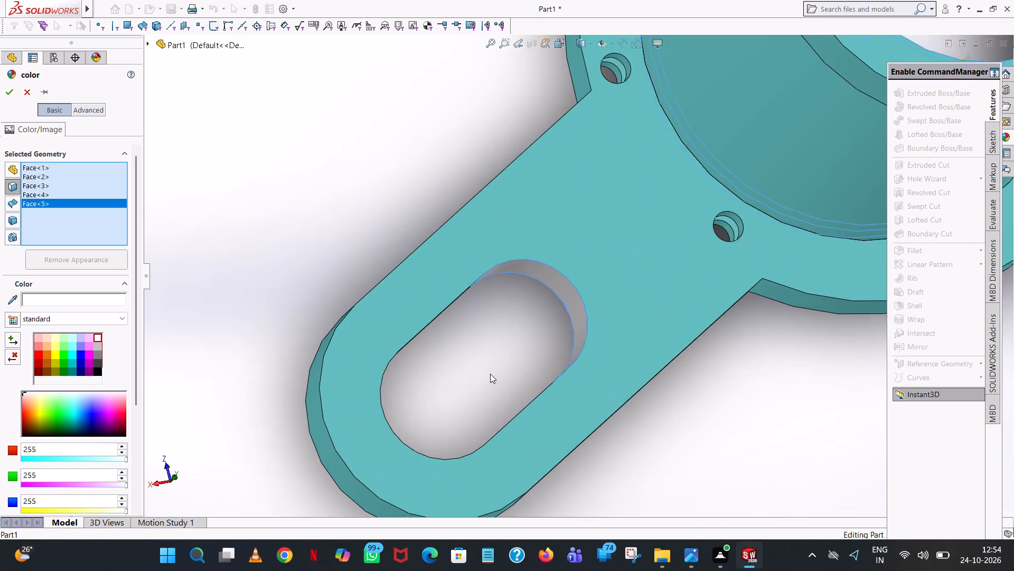
middle_drag(490, 374, 442, 340)
click(436, 310)
click(355, 402)
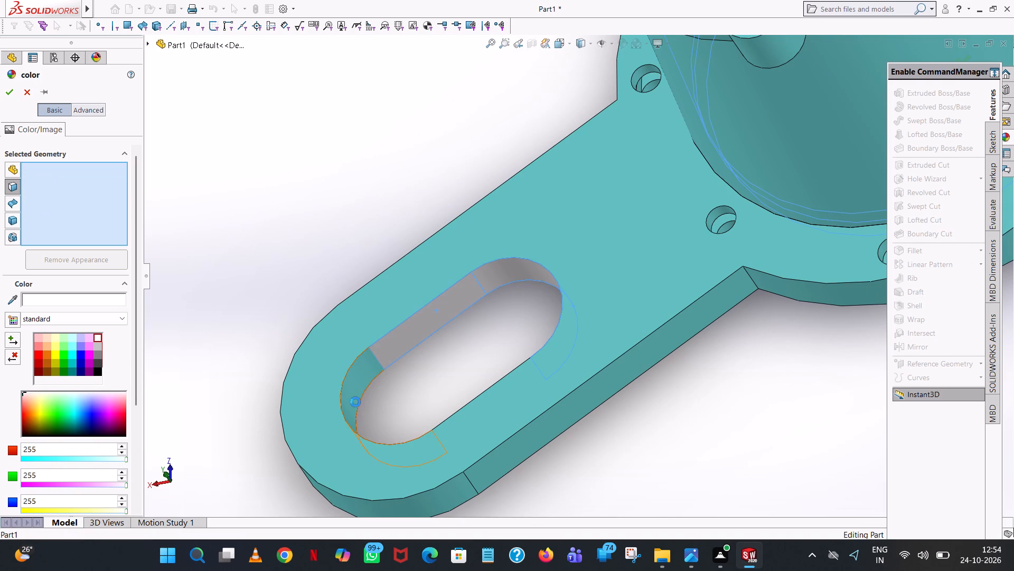
middle_drag(421, 381, 496, 489)
click(512, 438)
Add the inner wall faces of the drilled hole at the root of the upper leg to the white colour selection.
scroll(514, 437, up, 6)
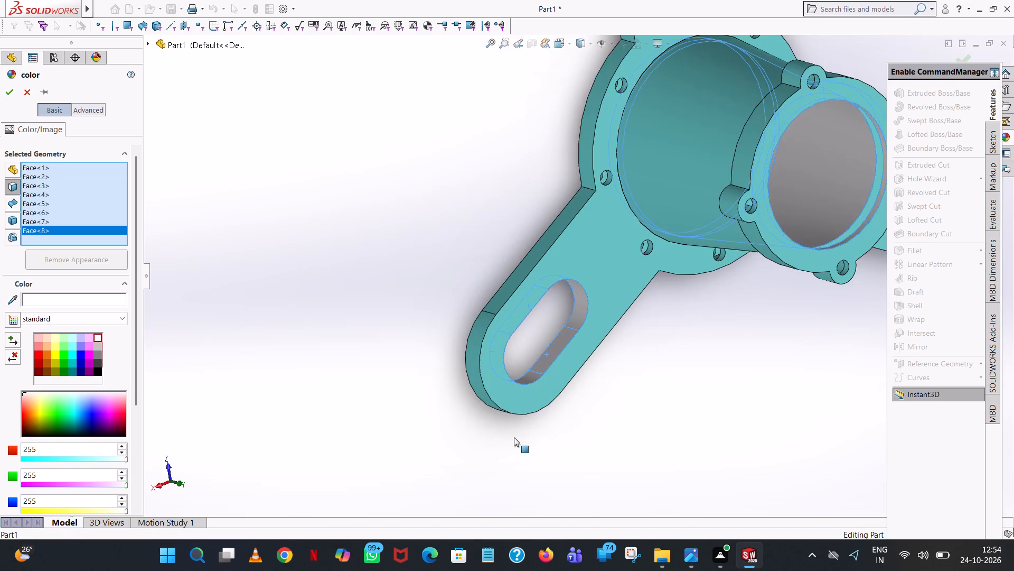
scroll(514, 437, up, 3)
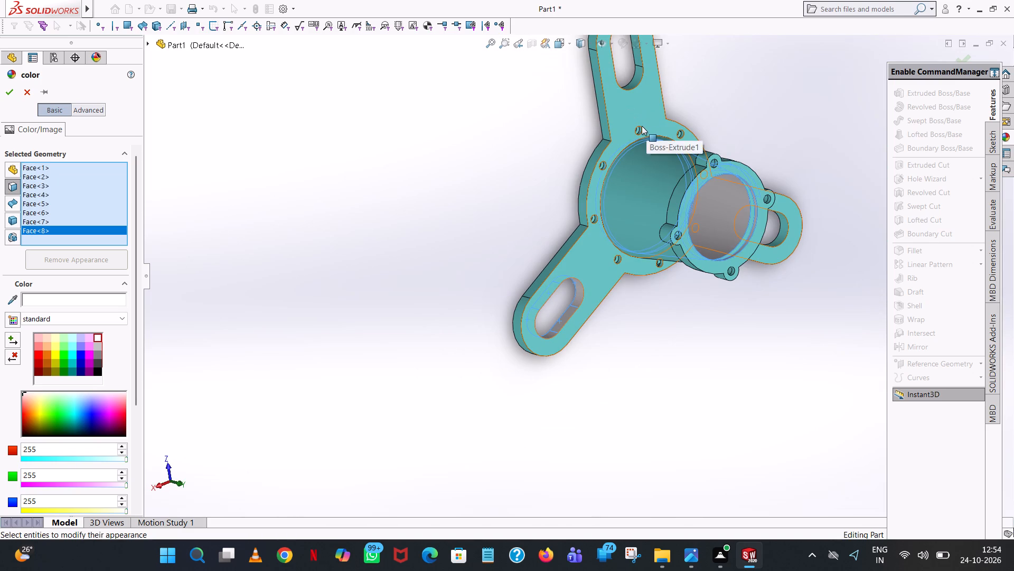
scroll(638, 127, down, 9)
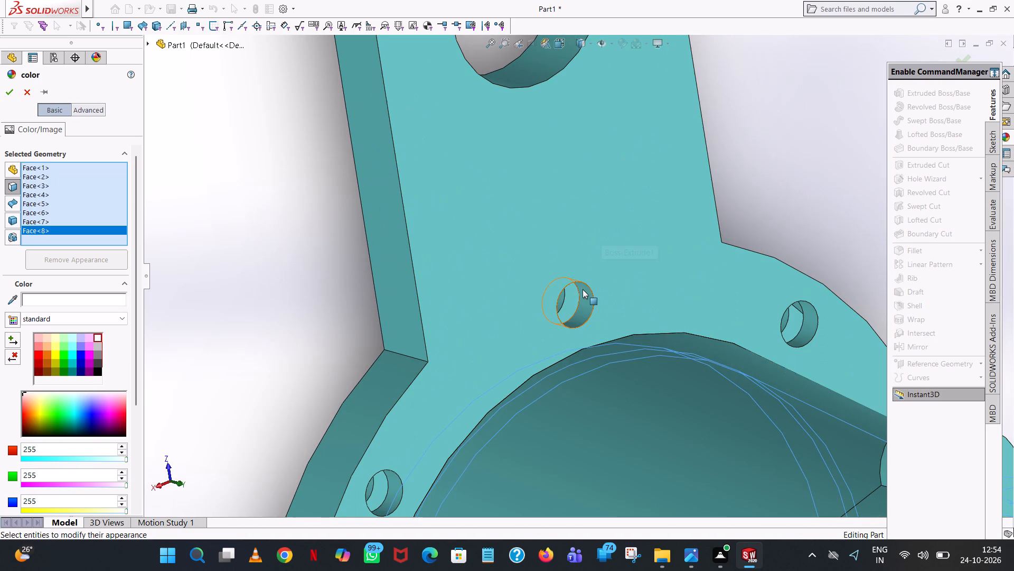
click(583, 300)
middle_drag(581, 305, 558, 304)
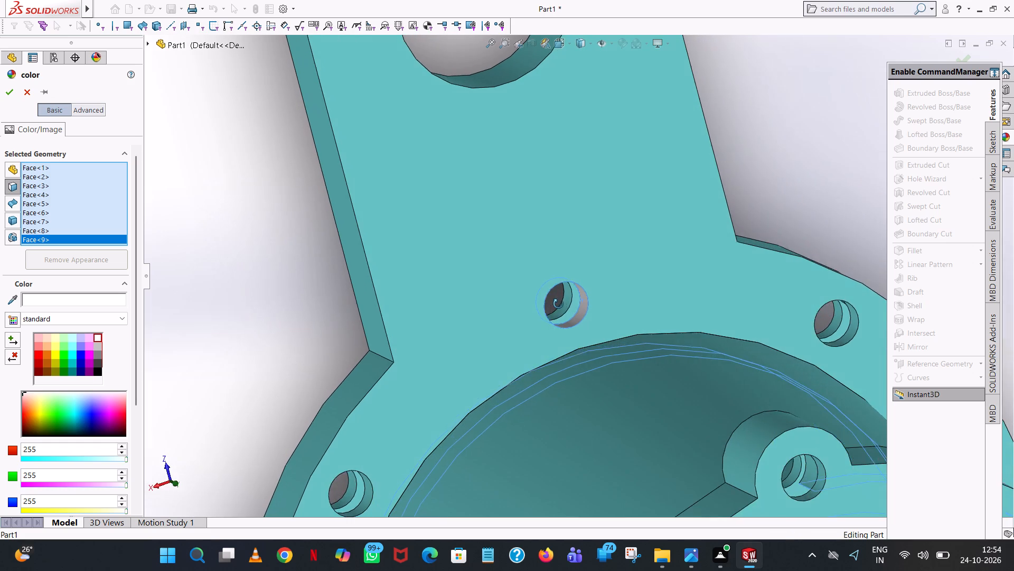
middle_drag(558, 304, 568, 240)
scroll(578, 292, down, 7)
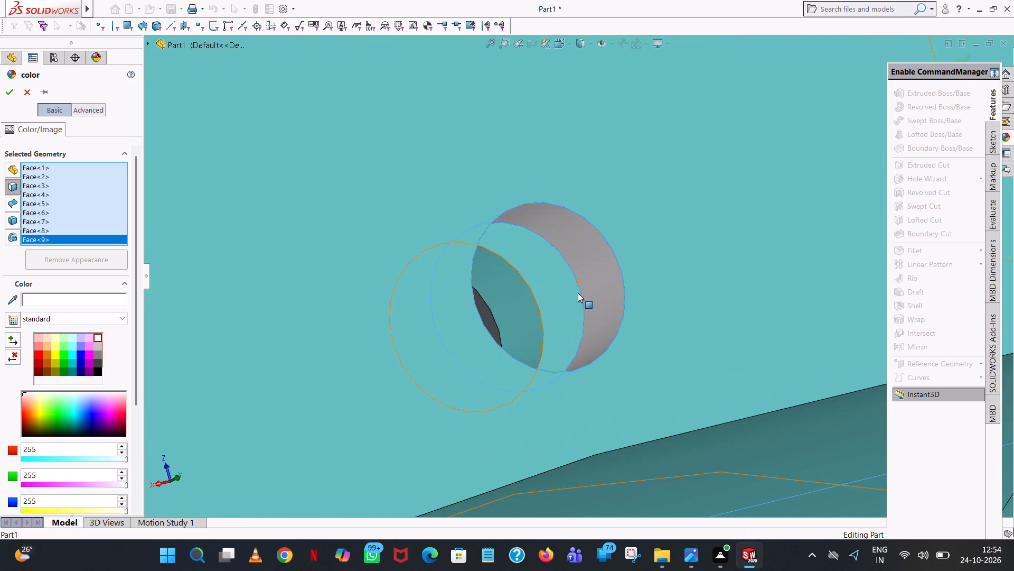
middle_drag(577, 293, 561, 316)
click(522, 328)
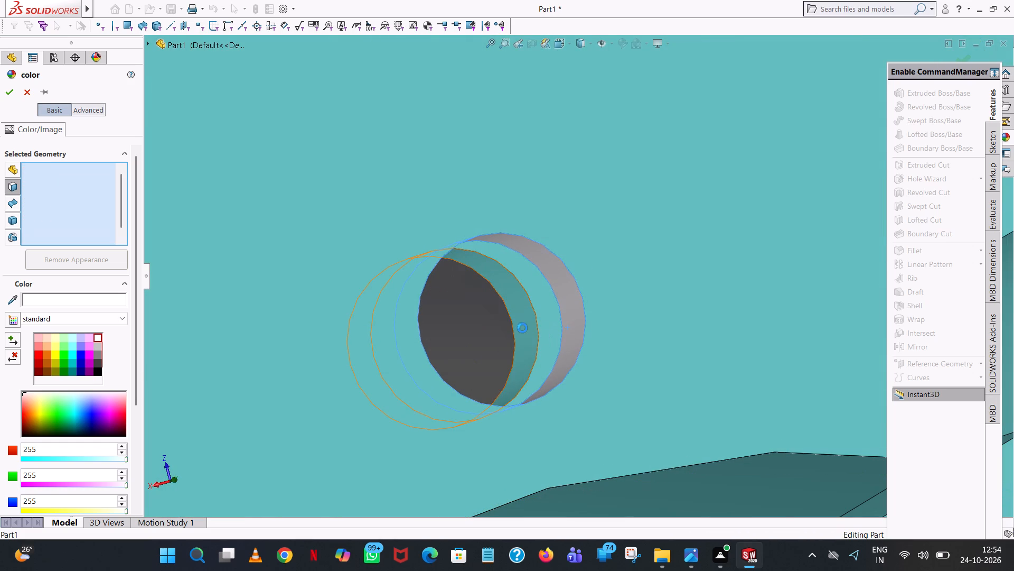
scroll(536, 346, up, 5)
click(560, 287)
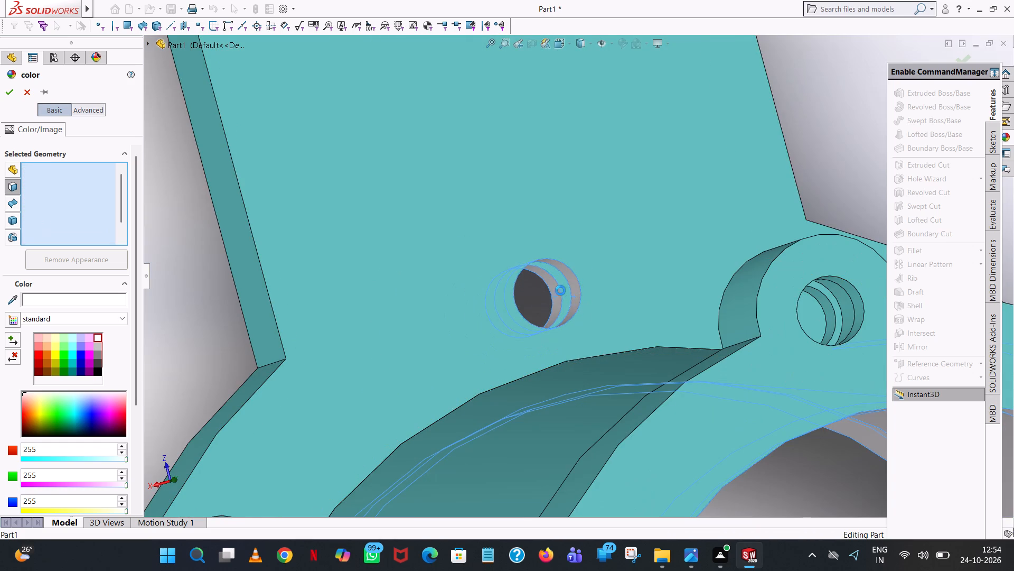
Add the remaining inner wall faces of the neighbouring hole, counter-clockwise around the cone's foot, to the white colour selection.
scroll(801, 285, down, 7)
scroll(805, 290, up, 9)
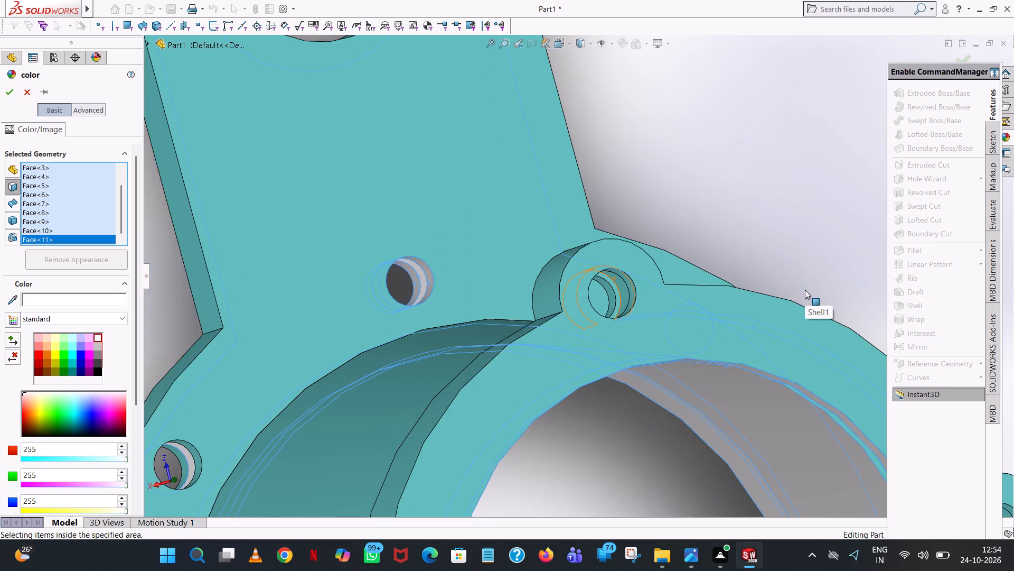
scroll(805, 290, up, 3)
scroll(624, 293, up, 1)
scroll(487, 314, down, 7)
scroll(497, 309, up, 3)
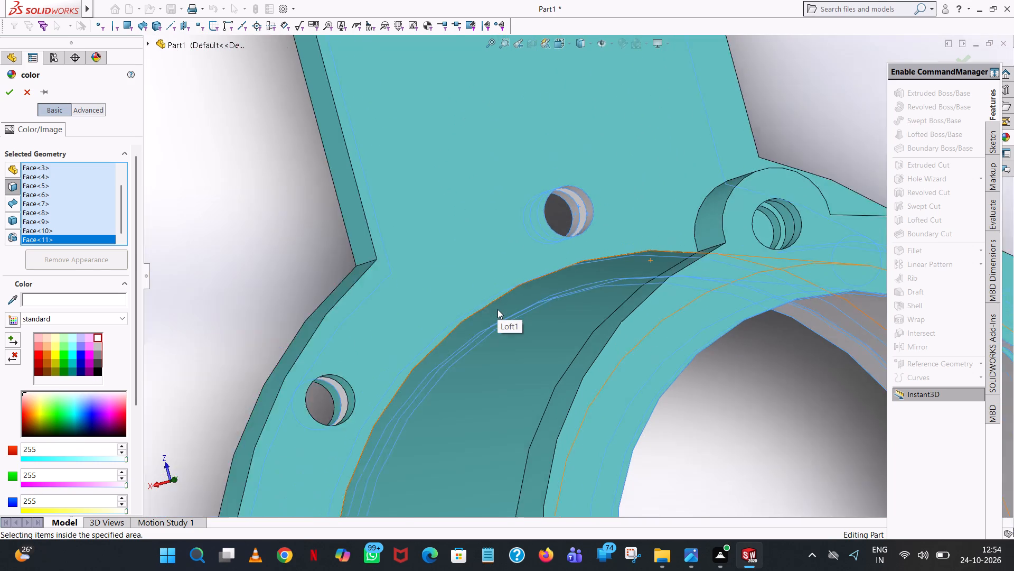
scroll(497, 309, up, 4)
scroll(461, 337, down, 4)
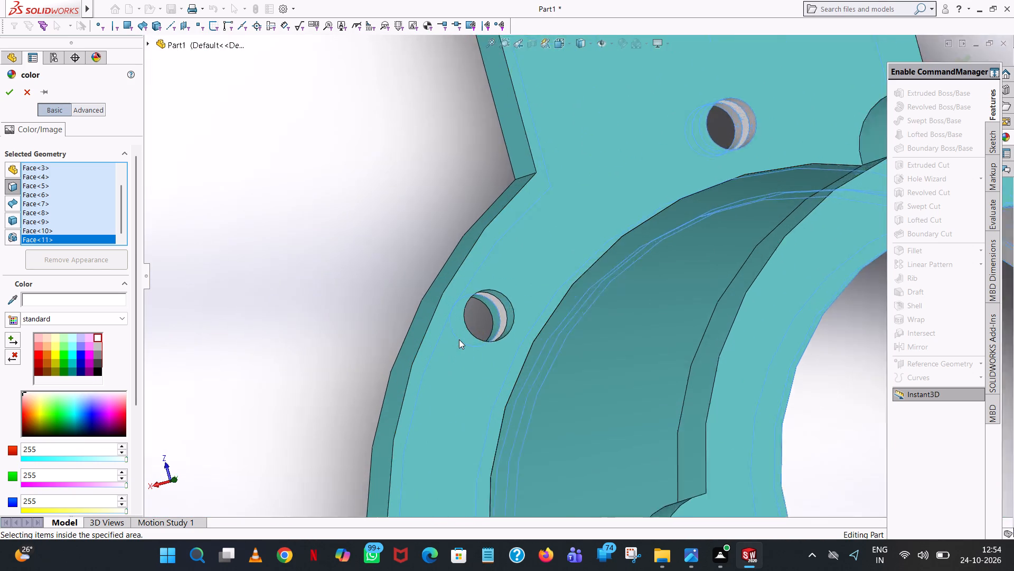
scroll(459, 339, down, 3)
scroll(512, 301, down, 6)
click(647, 270)
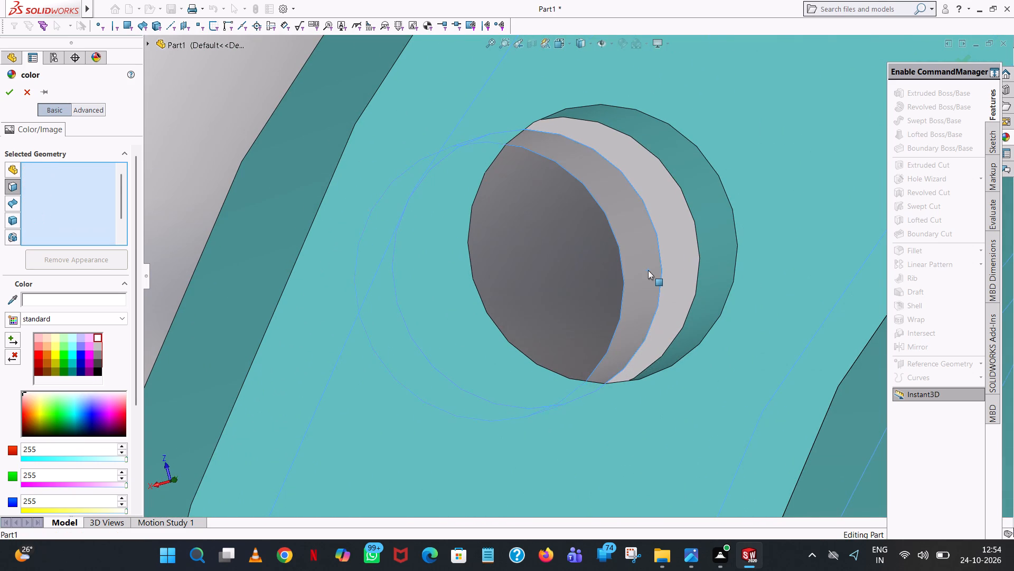
scroll(648, 270, up, 7)
click(615, 268)
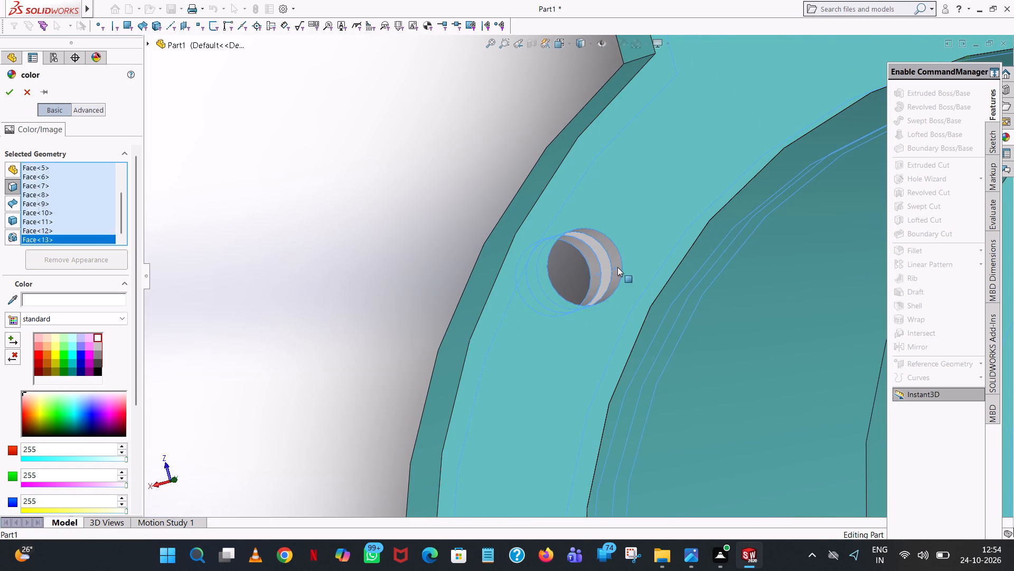
Add the four inner wall faces of the upper leg's slot to the white colour selection.
scroll(619, 266, up, 11)
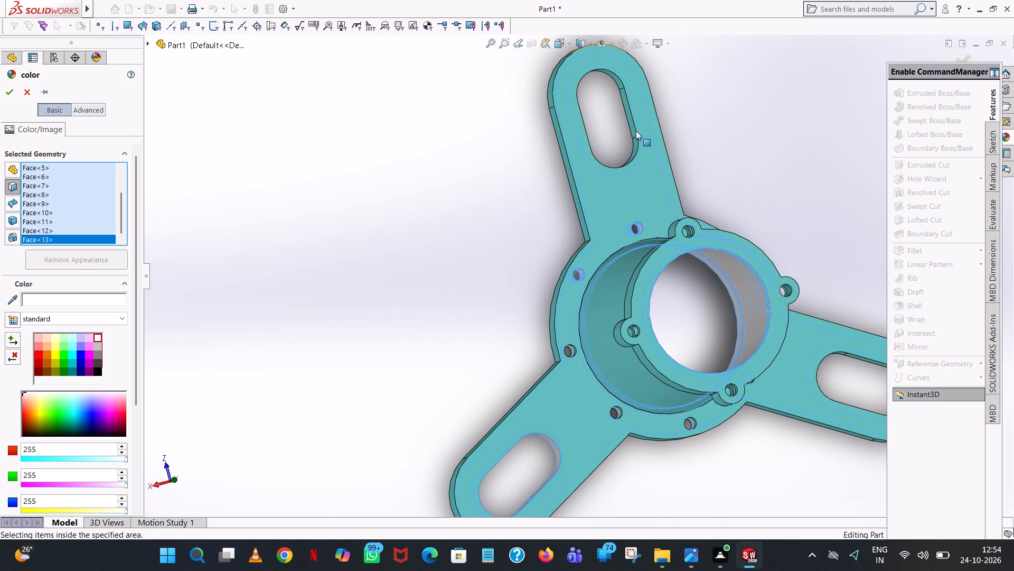
click(630, 123)
scroll(630, 123, down, 6)
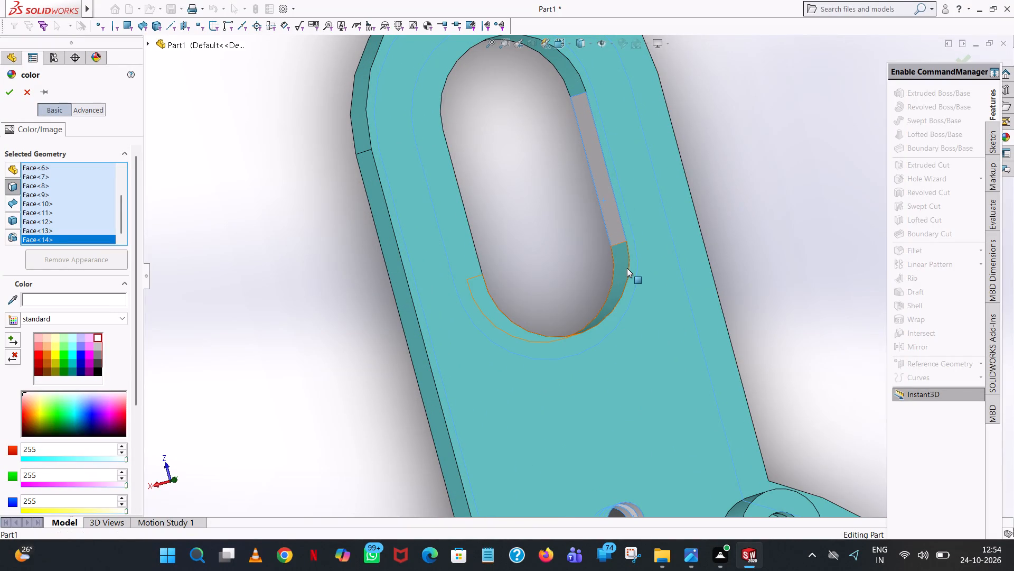
click(627, 268)
scroll(593, 268, up, 3)
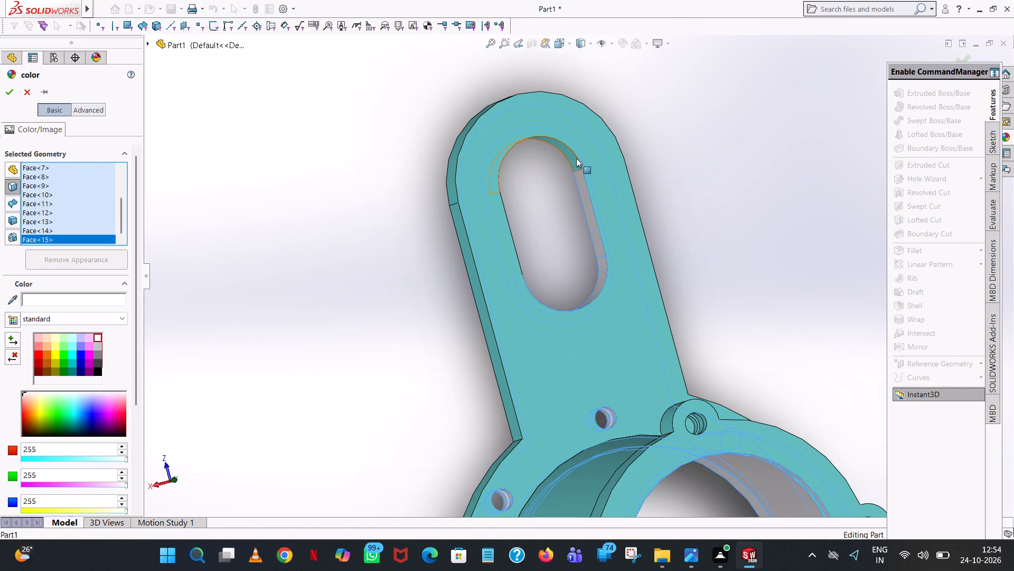
click(575, 158)
middle_drag(542, 249, 521, 268)
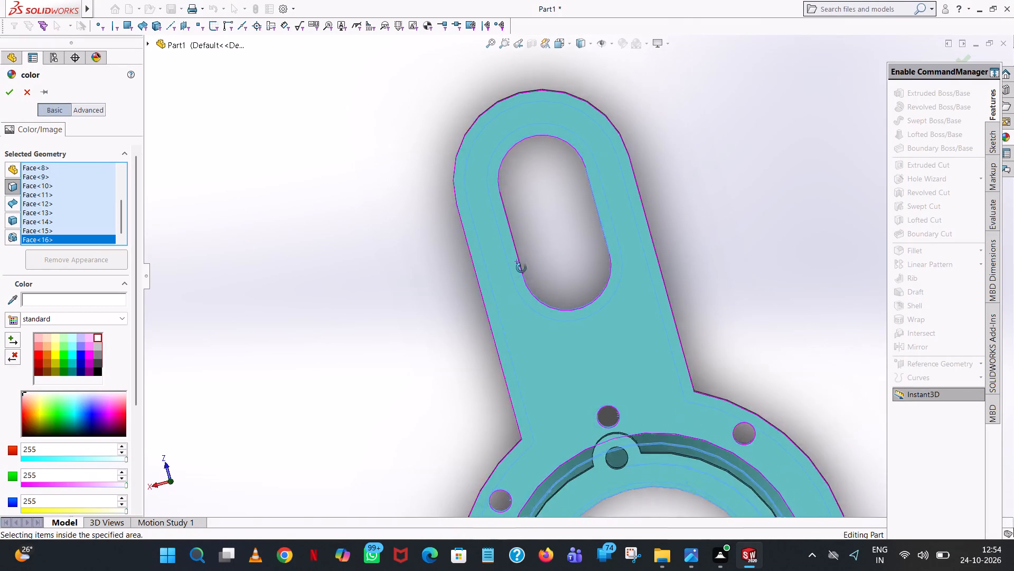
middle_drag(521, 268, 490, 288)
click(518, 241)
Add the four inner wall faces of the third leg's slot to the white colour selection.
scroll(511, 251, up, 7)
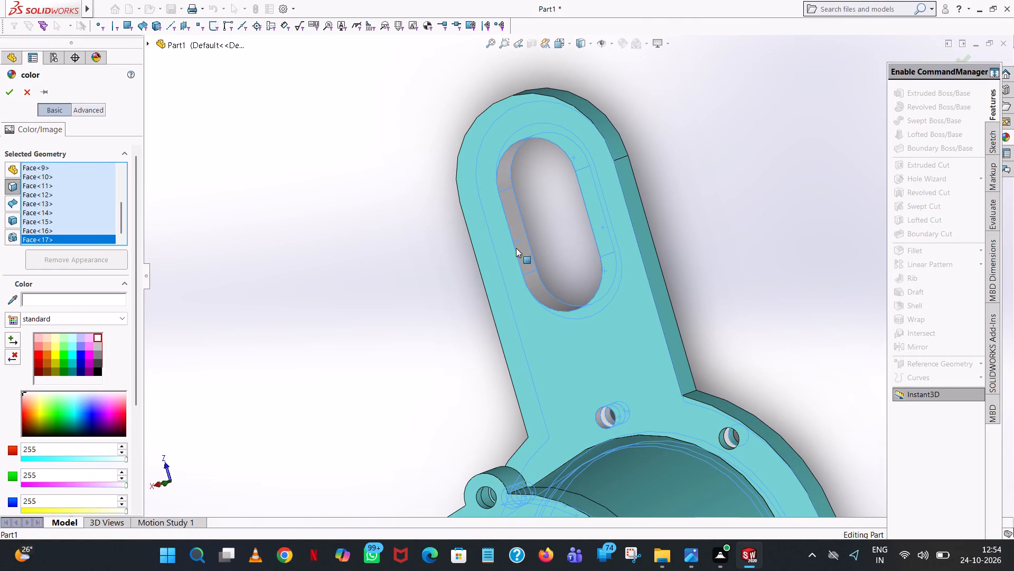
scroll(519, 248, up, 5)
scroll(662, 395, down, 6)
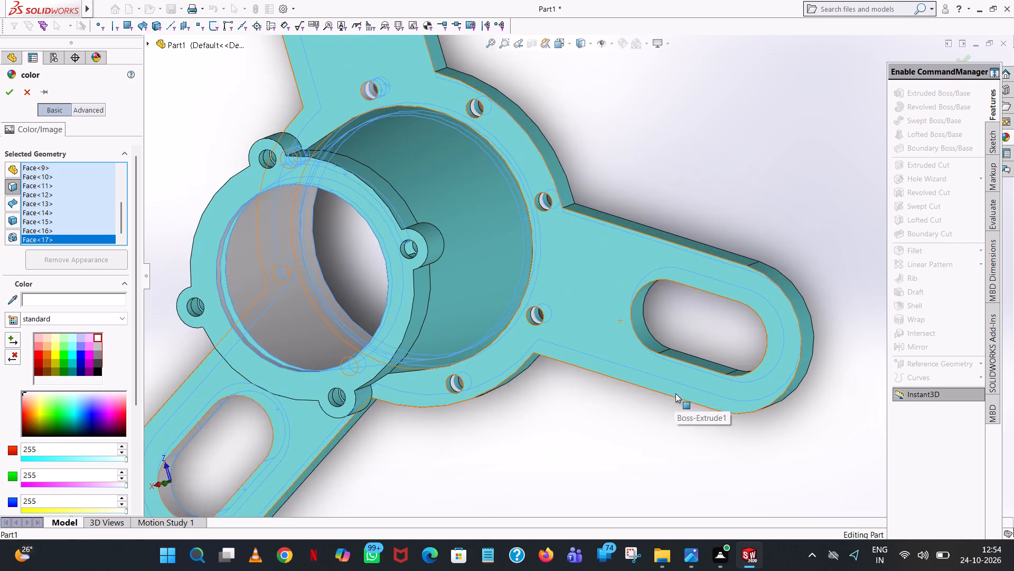
middle_drag(675, 393, 696, 287)
click(686, 302)
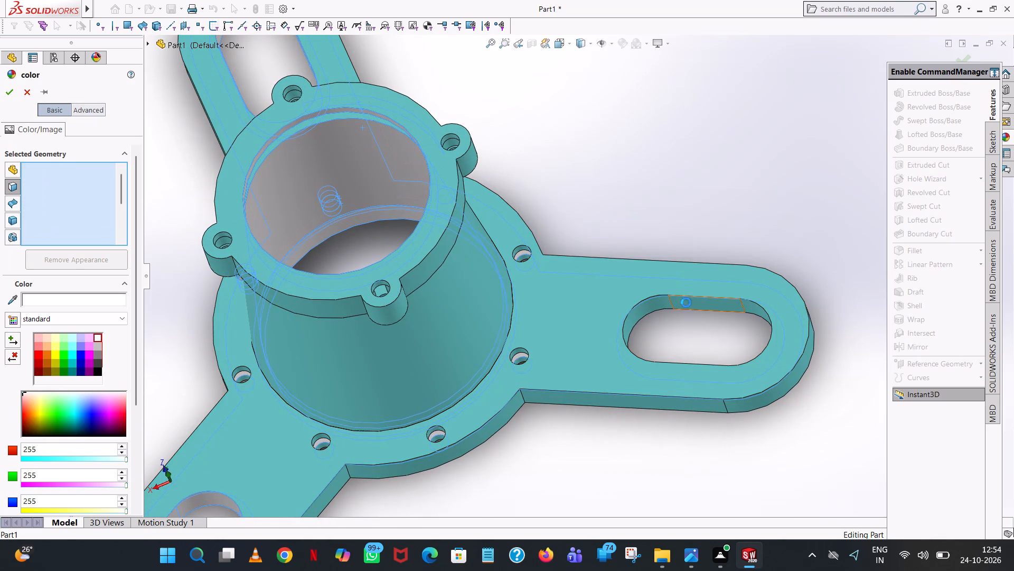
click(641, 312)
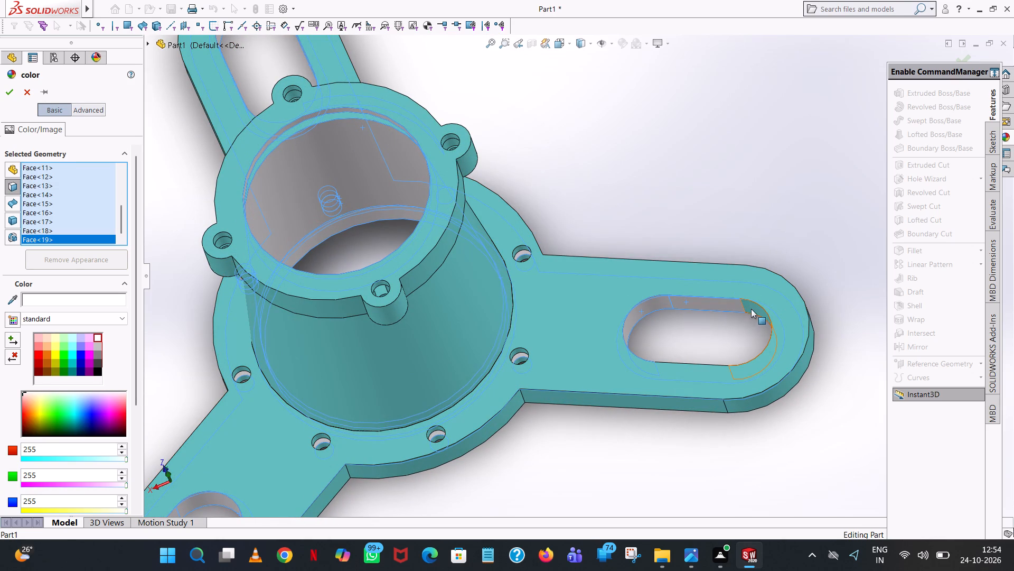
click(751, 309)
middle_drag(673, 336, 680, 458)
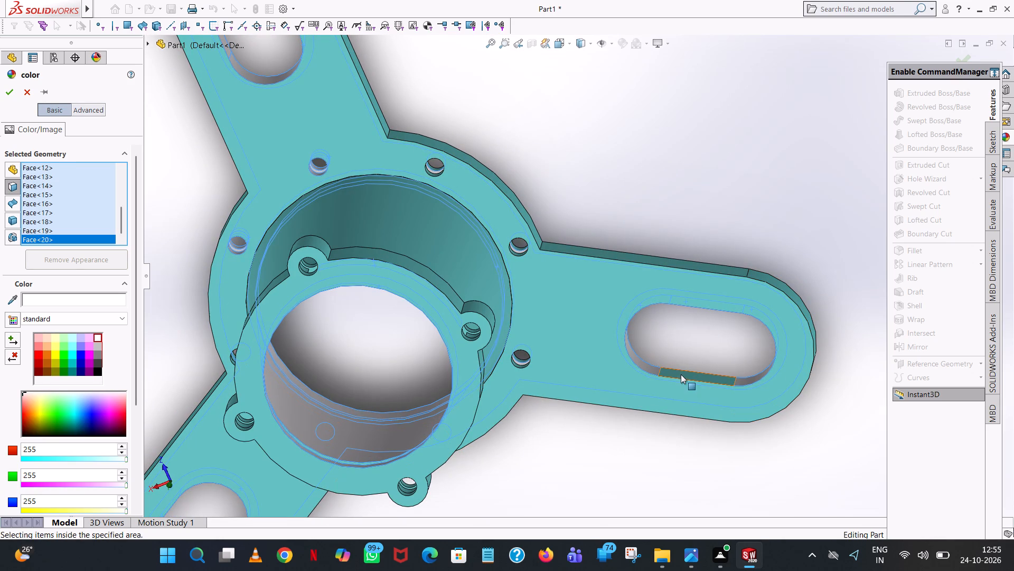
click(681, 375)
scroll(623, 366, up, 7)
scroll(403, 381, up, 4)
scroll(403, 394, down, 3)
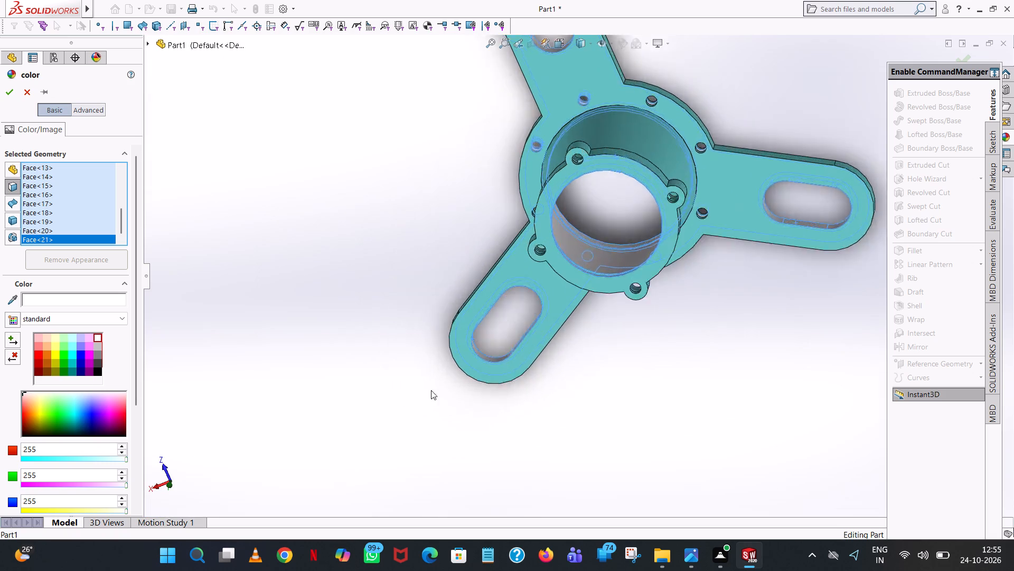
Add the inner wall faces of the base flange hole at the left root of the lower leg to the white colour selection.
scroll(431, 390, down, 2)
middle_drag(542, 315, 607, 160)
scroll(542, 315, up, 1)
scroll(604, 160, up, 6)
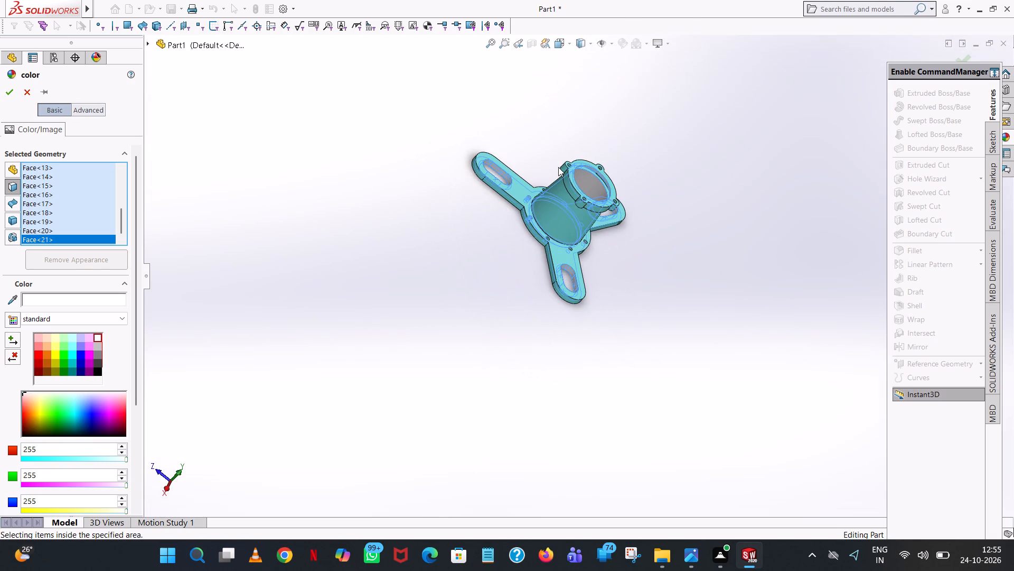
scroll(558, 167, down, 6)
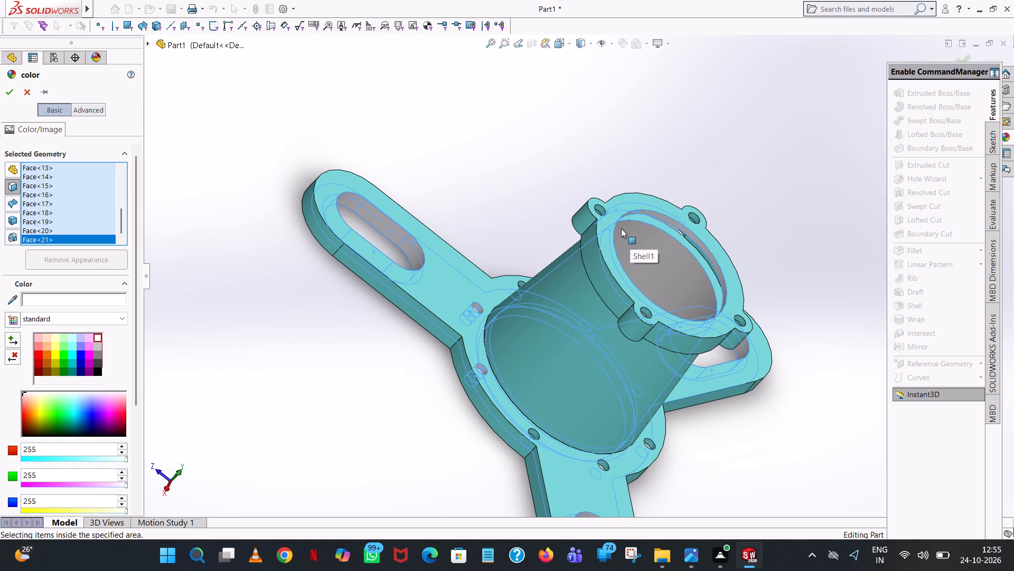
click(537, 434)
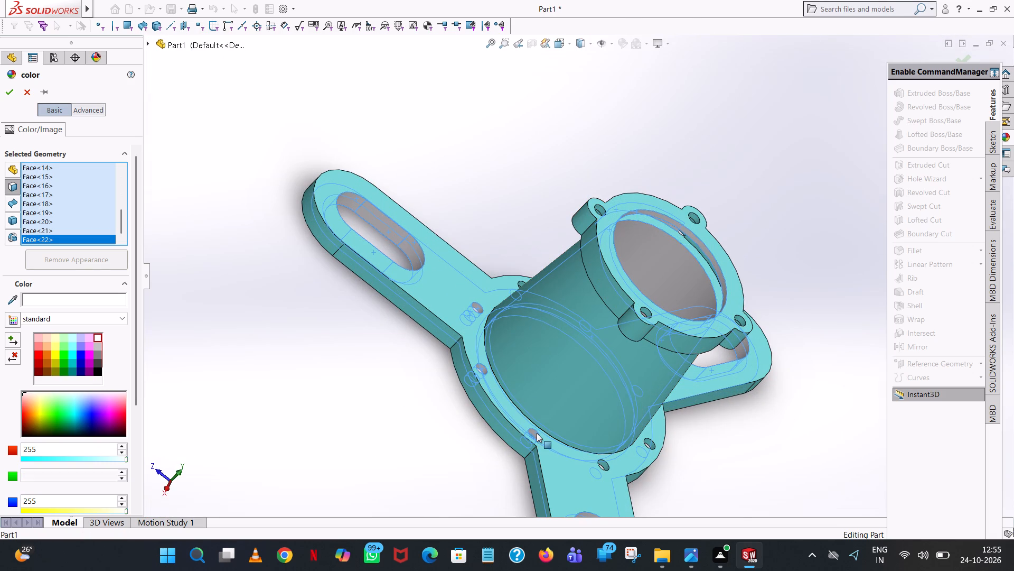
scroll(537, 433, down, 11)
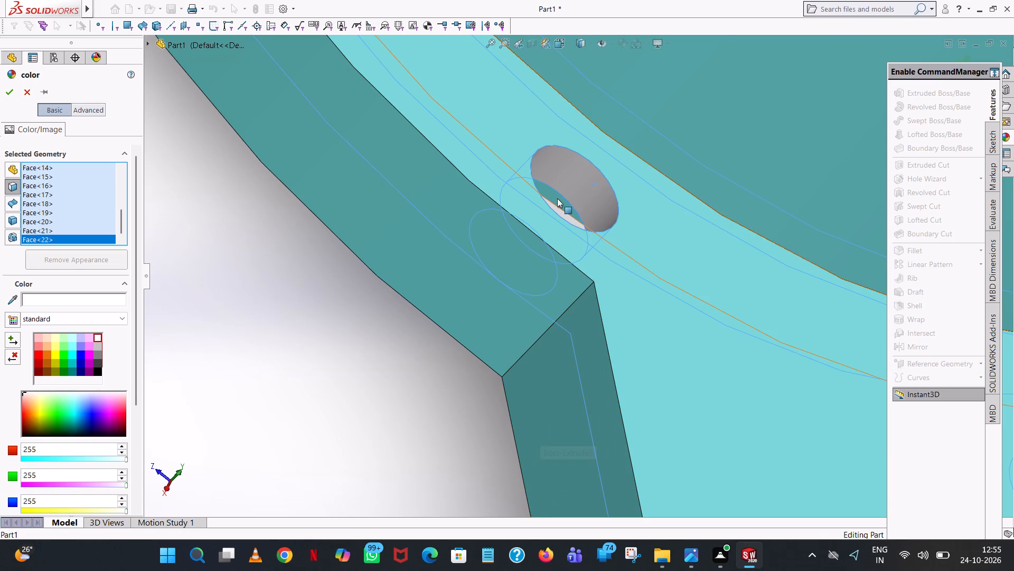
click(557, 198)
middle_drag(586, 179, 567, 291)
click(559, 232)
scroll(585, 229, up, 5)
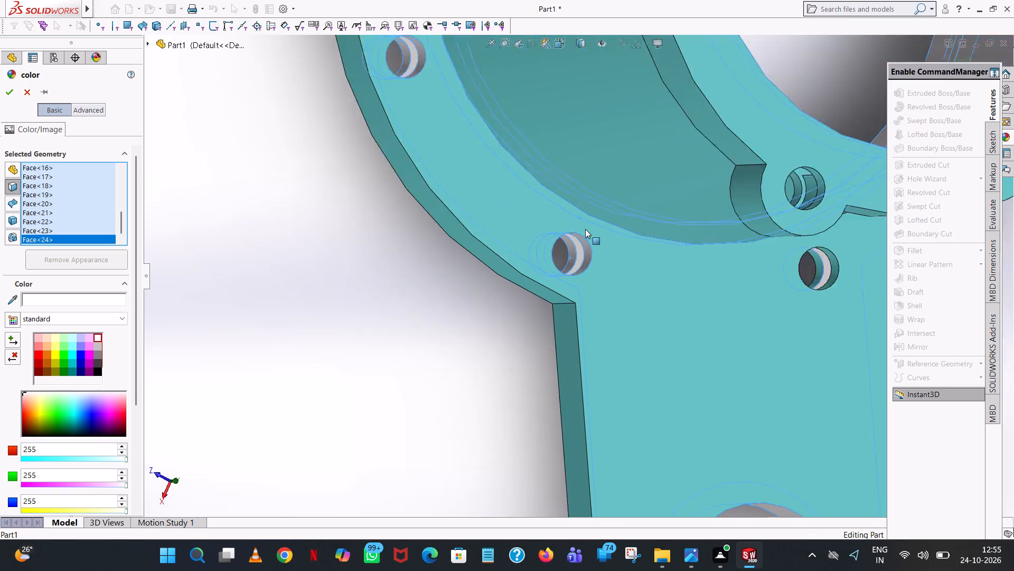
Add the two uncoloured inner wall faces of the hole at the opposite root of the lower leg to the white colour selection.
scroll(585, 229, up, 4)
scroll(718, 301, down, 7)
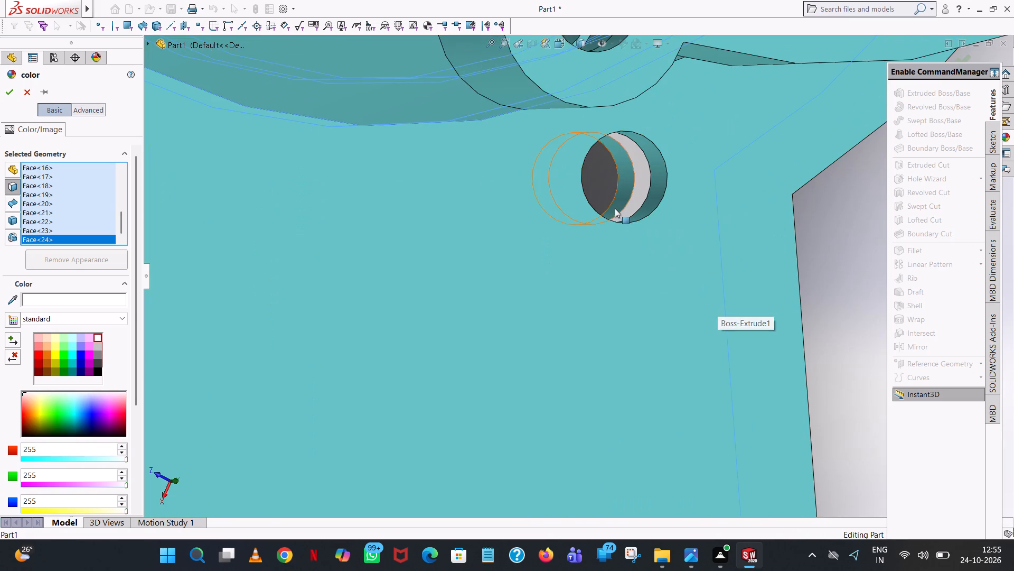
click(613, 204)
click(662, 164)
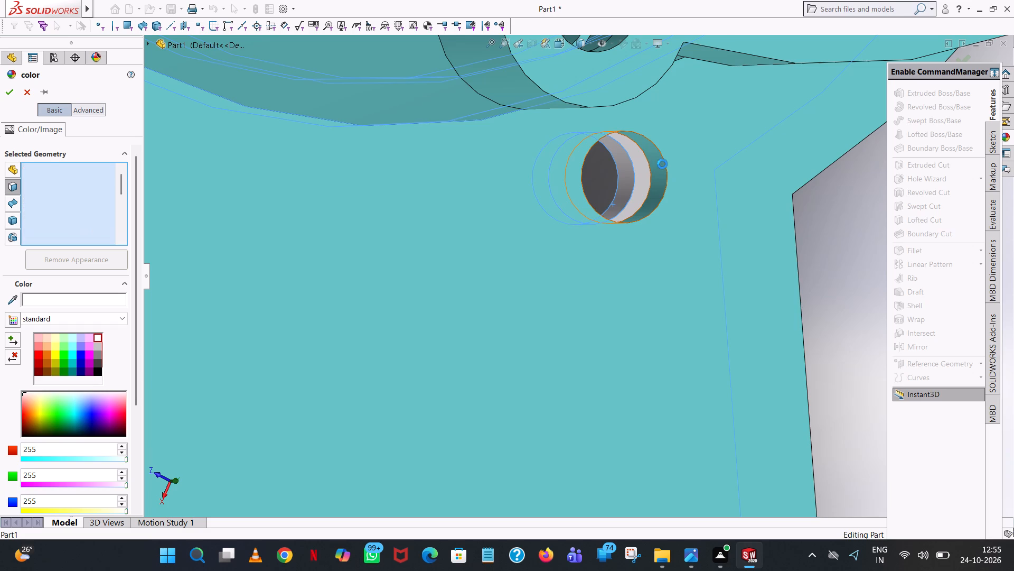
Add the inner wall faces of the top flange lug hole between the lower and upper-right legs to the white colour selection.
scroll(662, 164, up, 9)
scroll(741, 143, up, 1)
scroll(729, 168, down, 9)
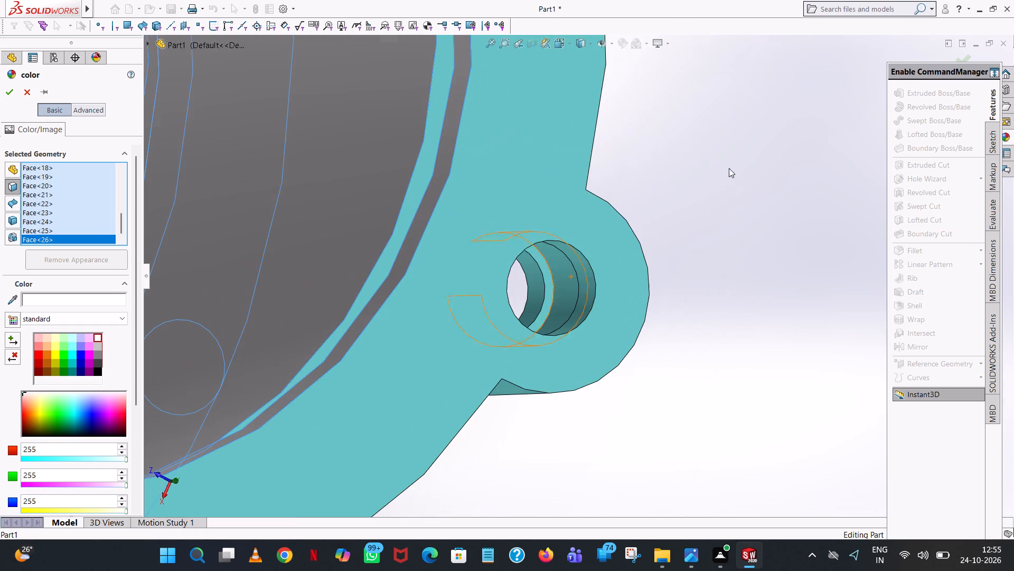
scroll(575, 274, down, 4)
click(589, 274)
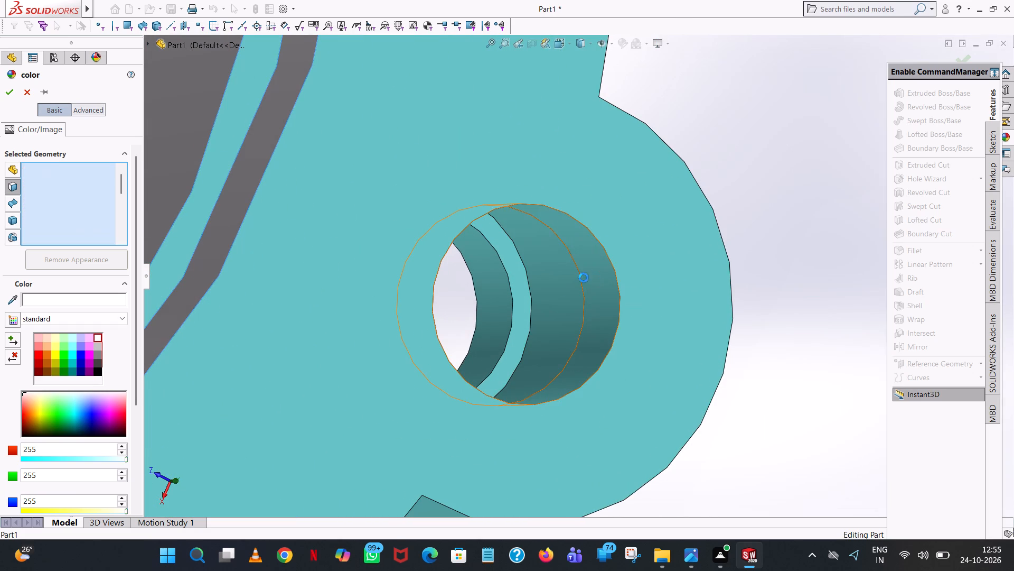
click(567, 288)
click(490, 317)
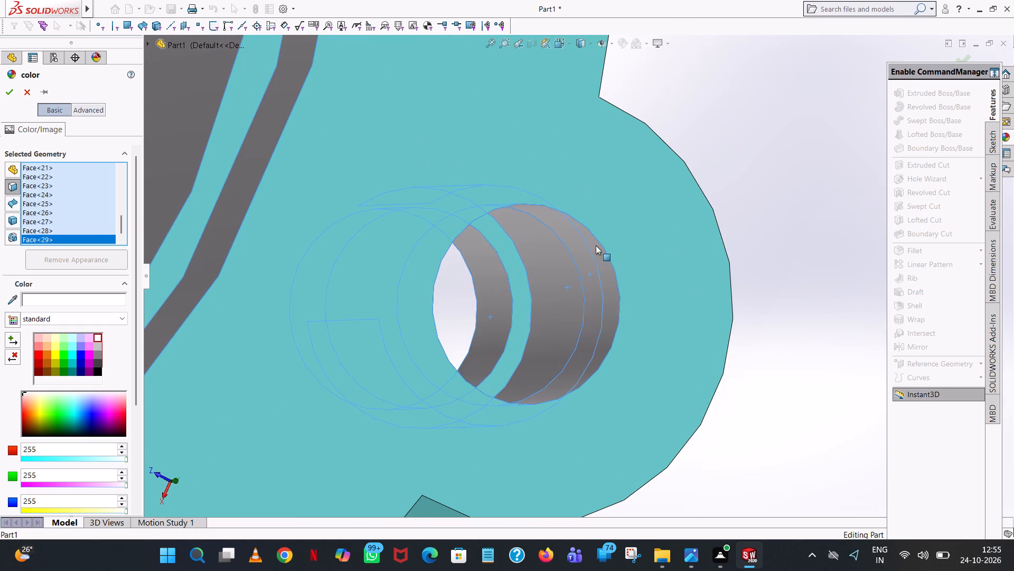
scroll(596, 245, up, 8)
click(565, 291)
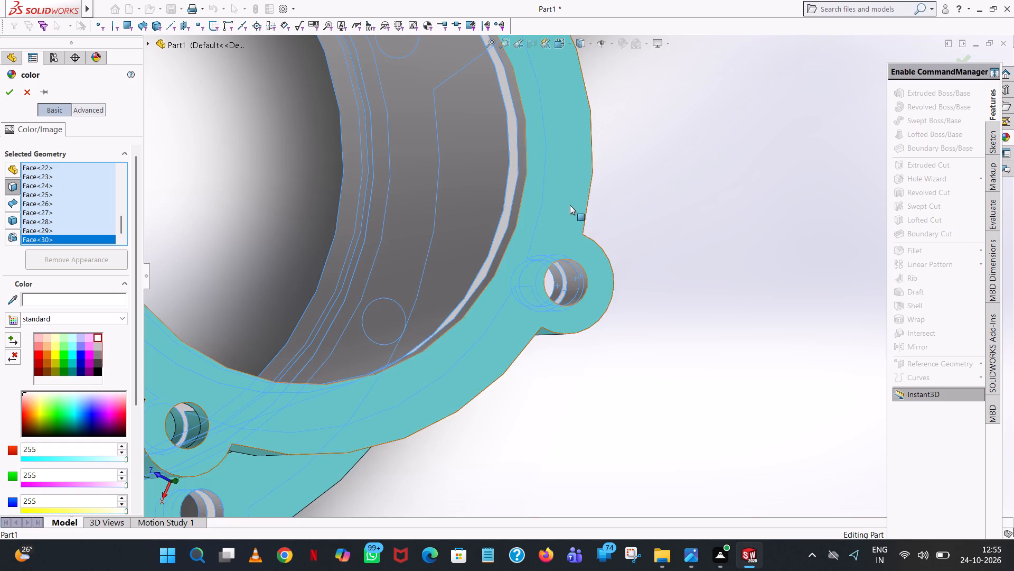
Add the three inner wall faces of the next top flange lug hole counter-clockwise, beside the upper-right leg, to the white colour selection.
scroll(571, 204, up, 9)
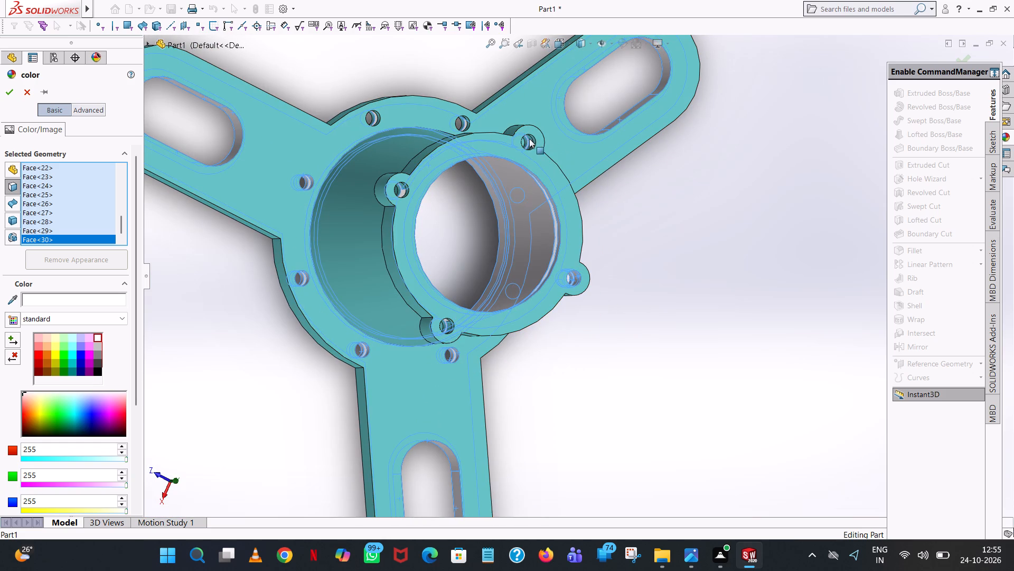
scroll(529, 139, down, 9)
click(592, 299)
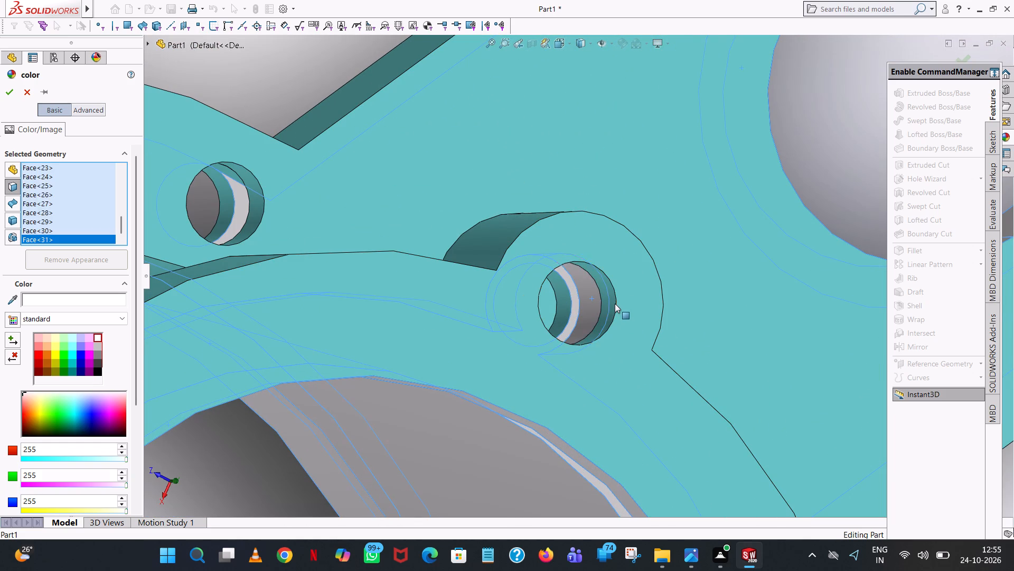
click(615, 303)
click(560, 316)
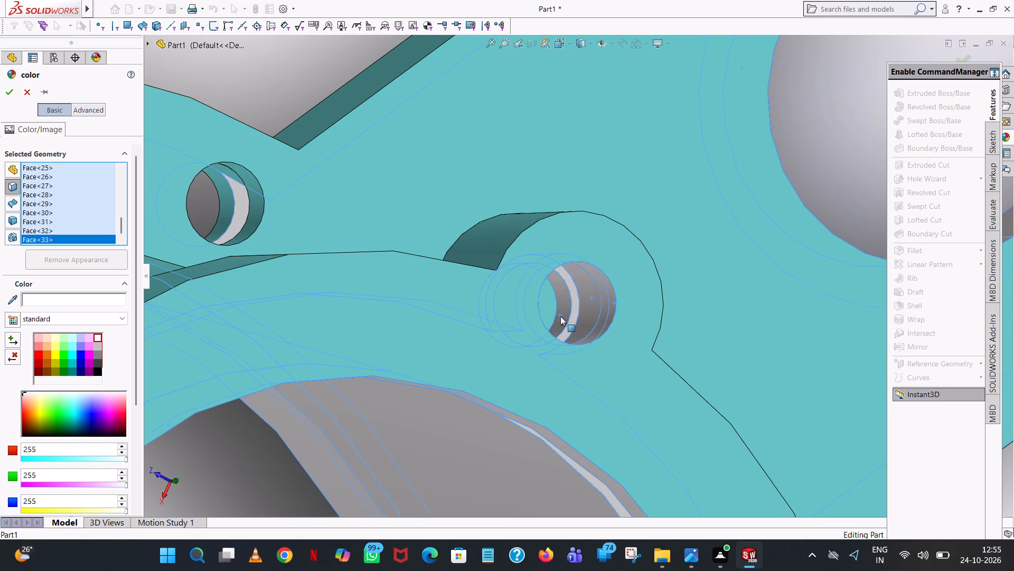
Add the two uncoloured inner wall faces of the base flange hole at the upper-right leg's lower root to the white colour selection.
scroll(560, 316, up, 9)
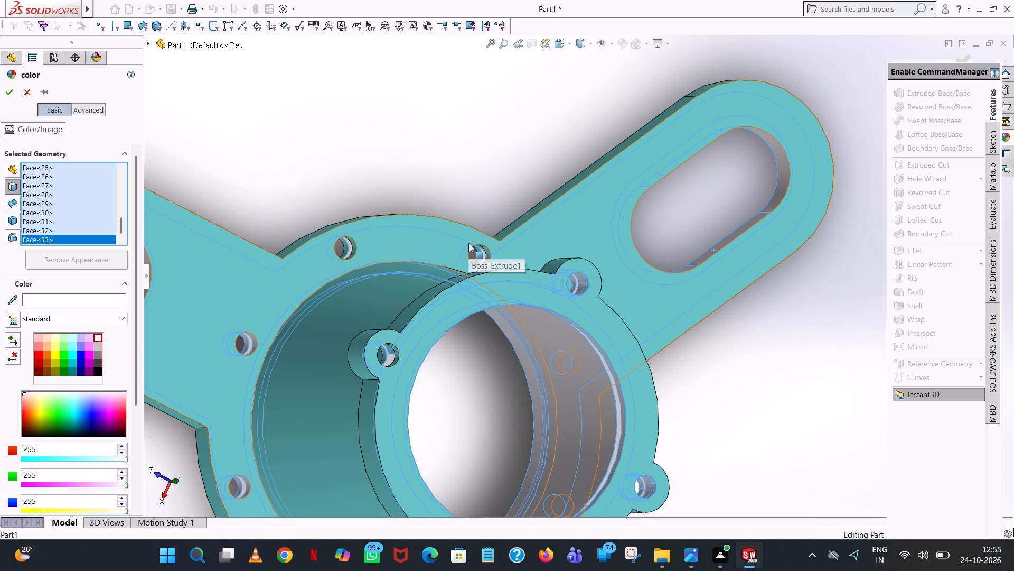
middle_drag(446, 280, 420, 316)
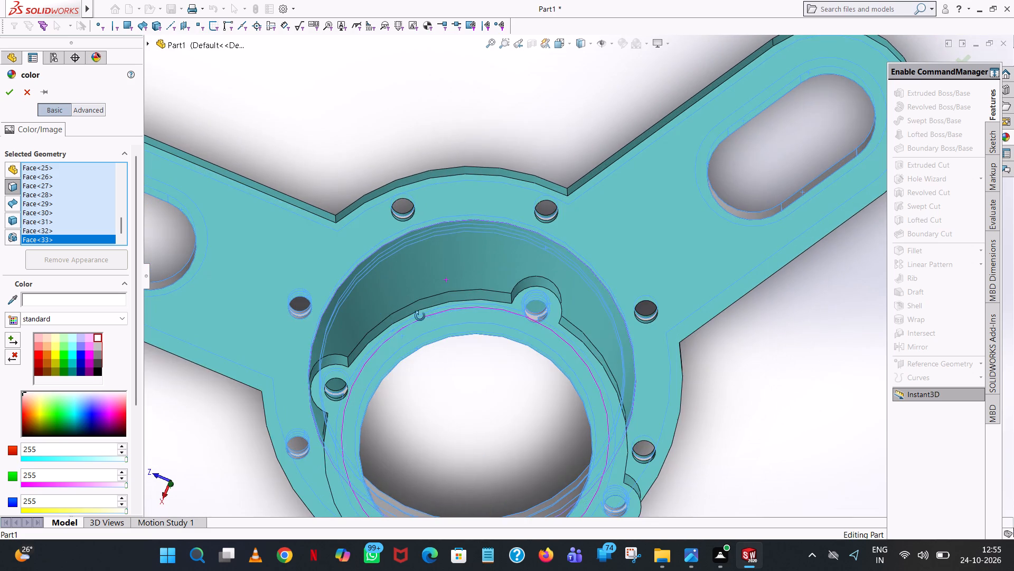
middle_drag(420, 316, 427, 309)
scroll(636, 323, down, 14)
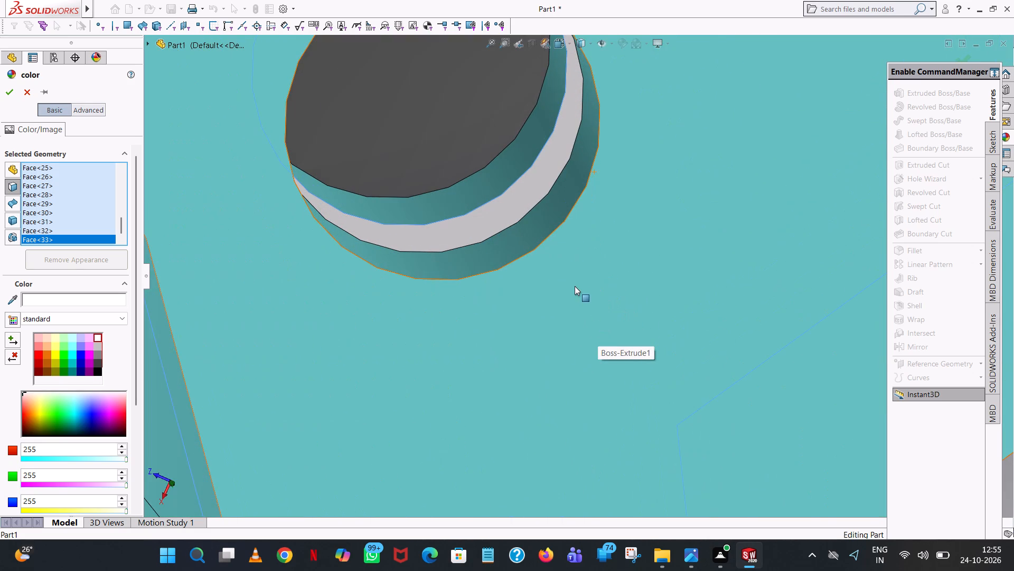
click(518, 236)
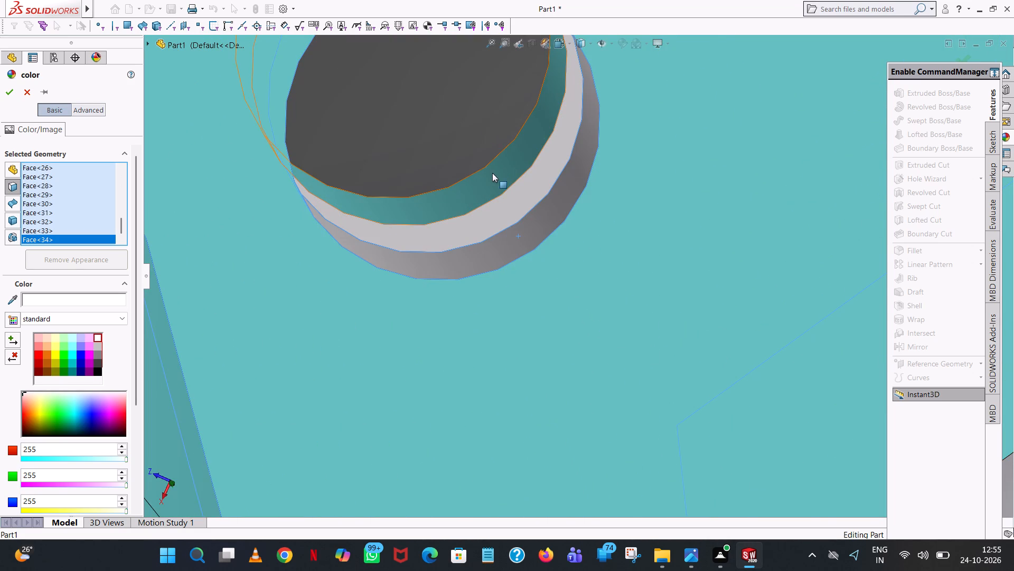
click(495, 181)
scroll(564, 218, up, 15)
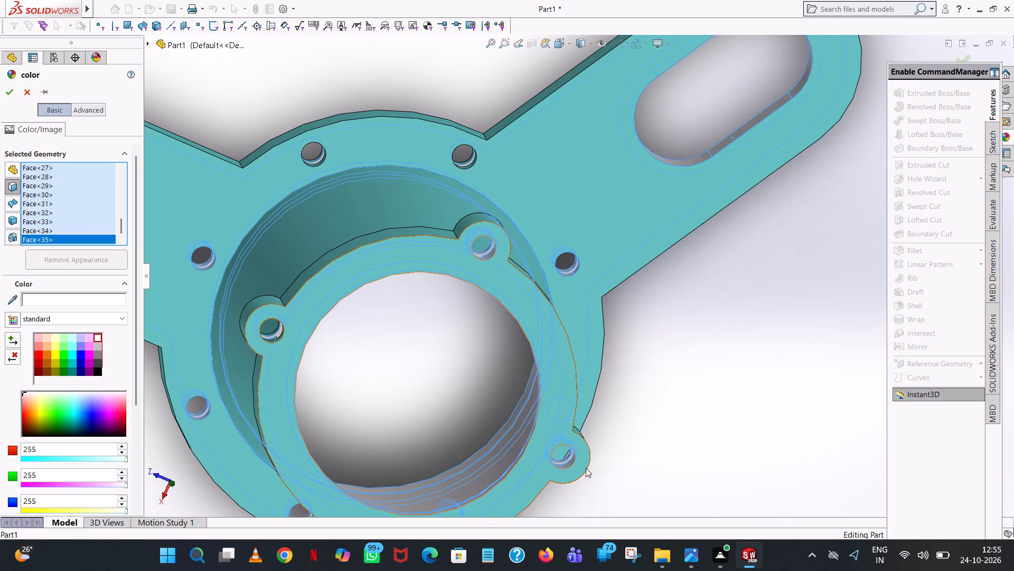
Add two inner wall faces of the base flange hole between the upper-right and lower legs to the white colour selection.
middle_drag(585, 465, 599, 381)
scroll(561, 485, down, 5)
scroll(561, 481, up, 6)
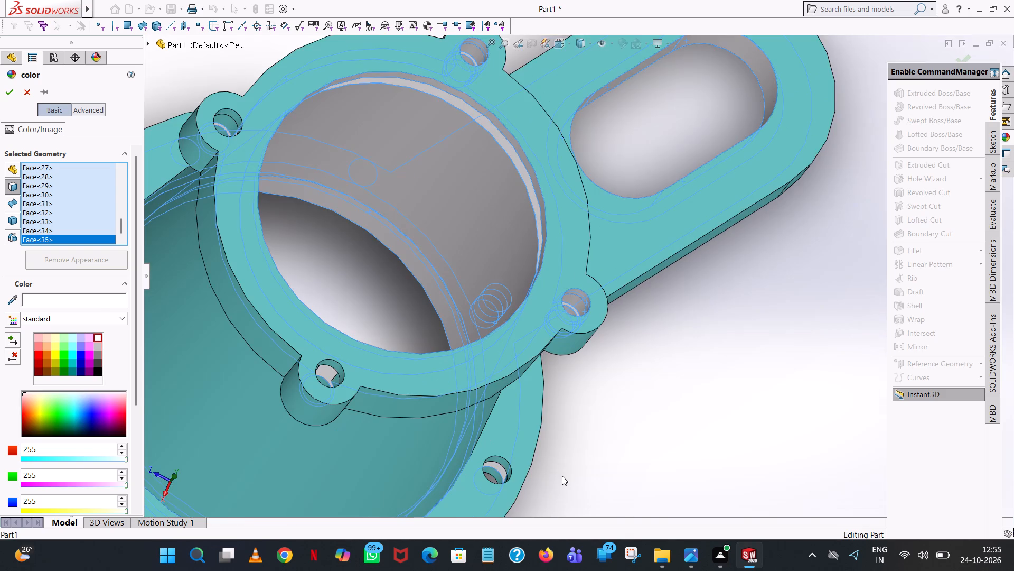
scroll(511, 432, down, 9)
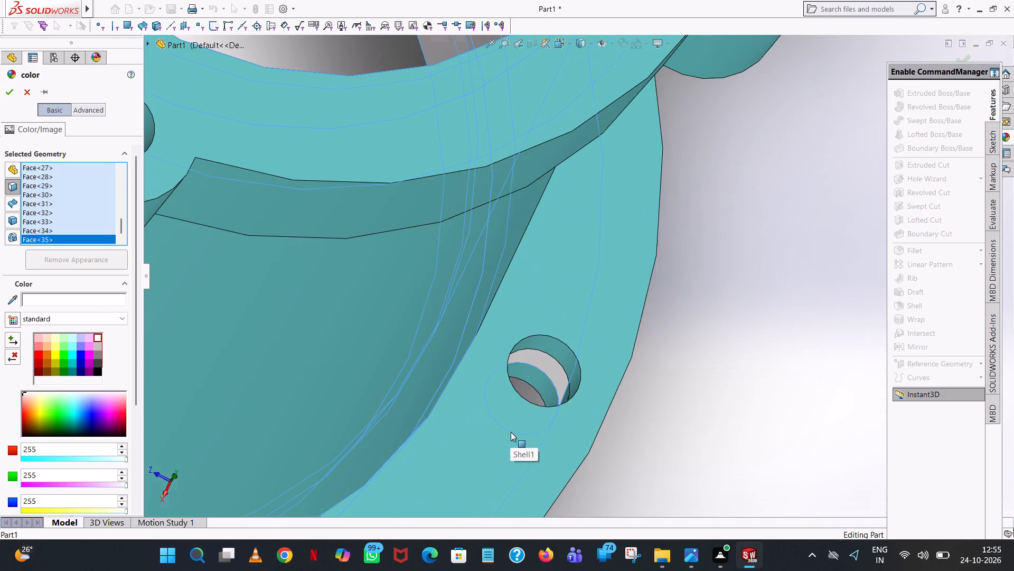
click(551, 355)
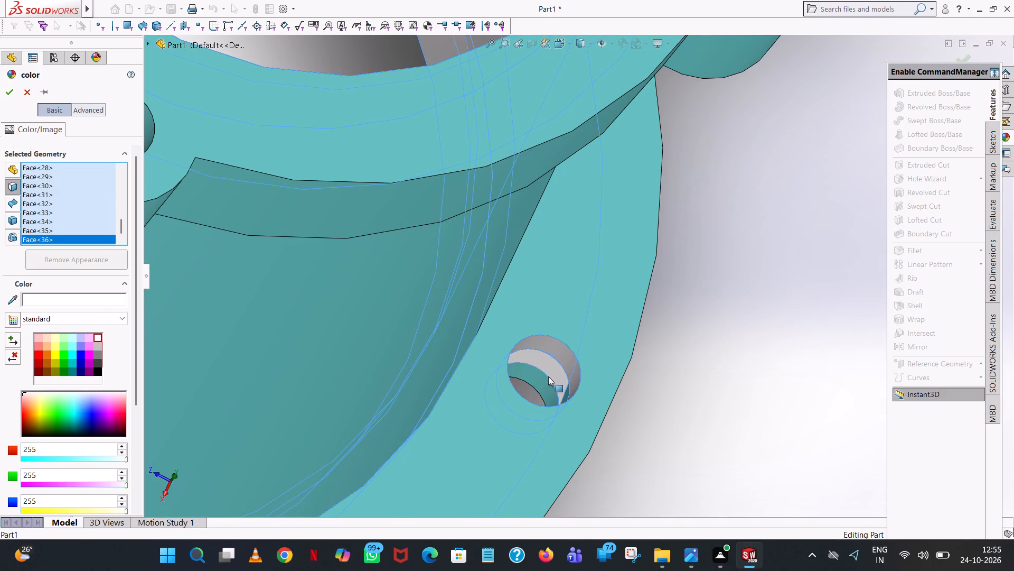
click(546, 379)
Add the remaining inner wall face of that same base flange hole to the white colour selection.
scroll(546, 379, up, 8)
middle_drag(570, 387, 567, 403)
scroll(558, 377, down, 4)
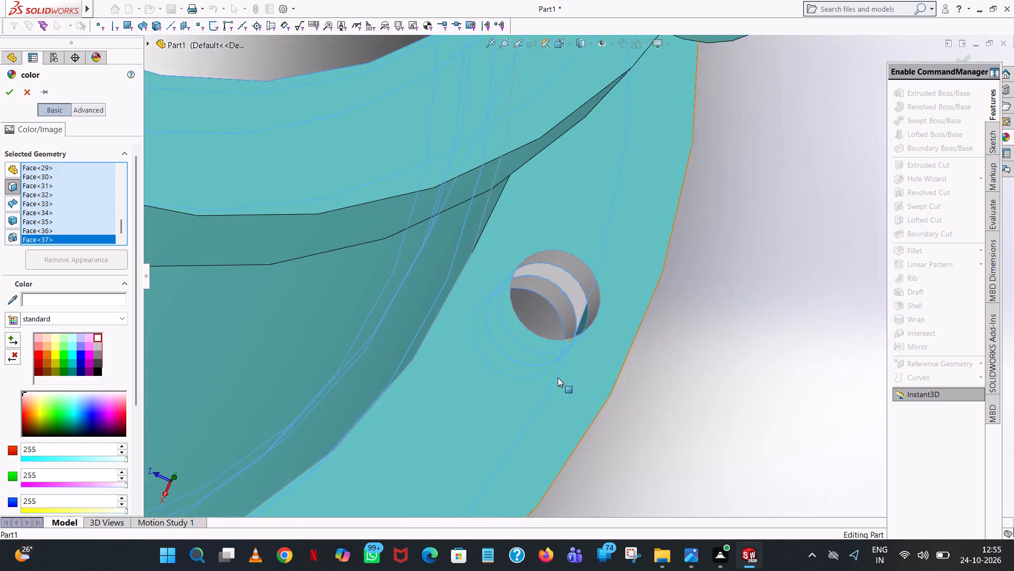
scroll(558, 377, down, 1)
middle_drag(558, 377, 567, 402)
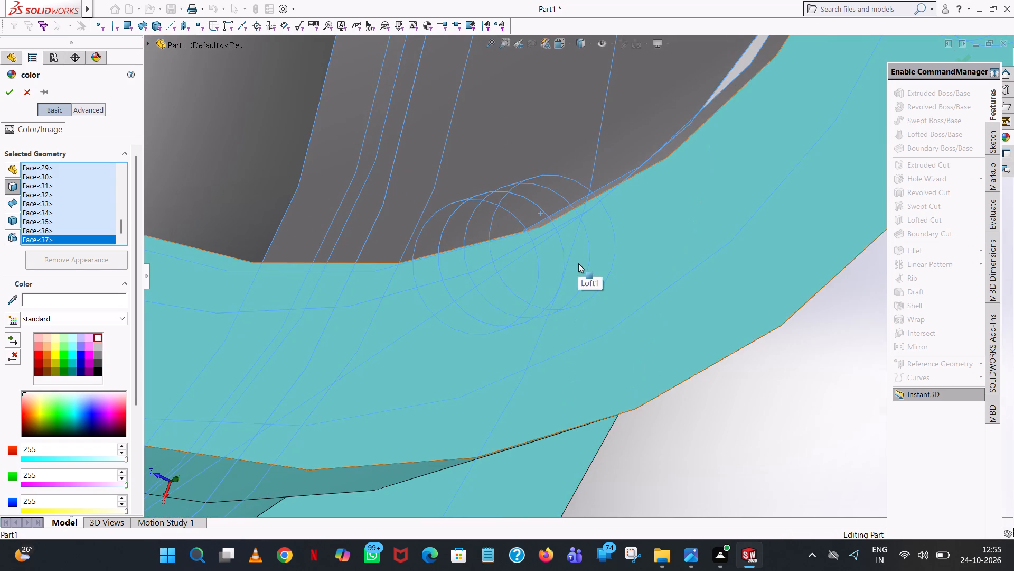
click(578, 263)
click(578, 263)
scroll(649, 330, up, 1)
middle_drag(649, 330, 629, 297)
middle_drag(686, 355, 709, 374)
scroll(692, 345, up, 1)
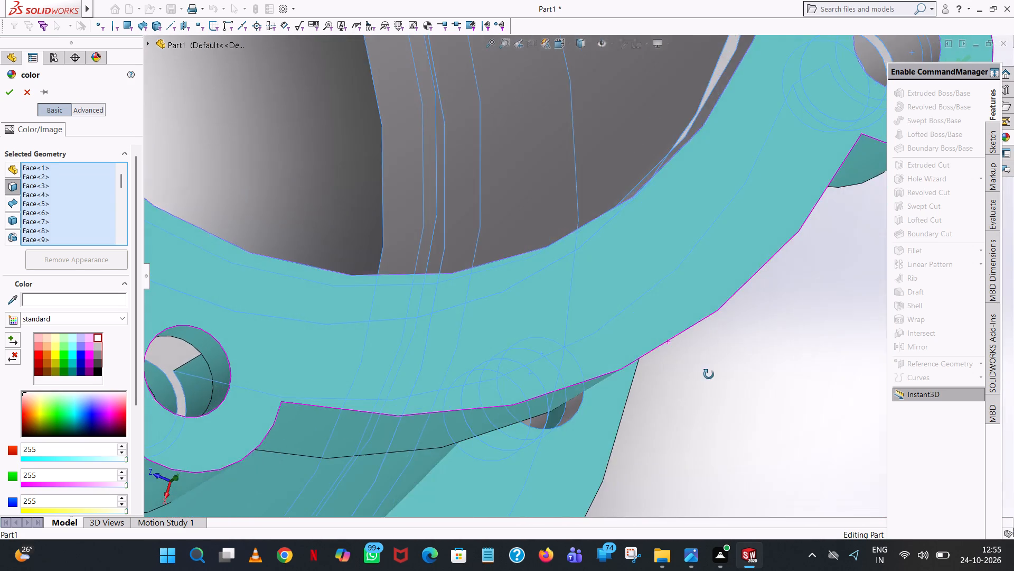
middle_drag(709, 374, 704, 377)
scroll(663, 393, down, 5)
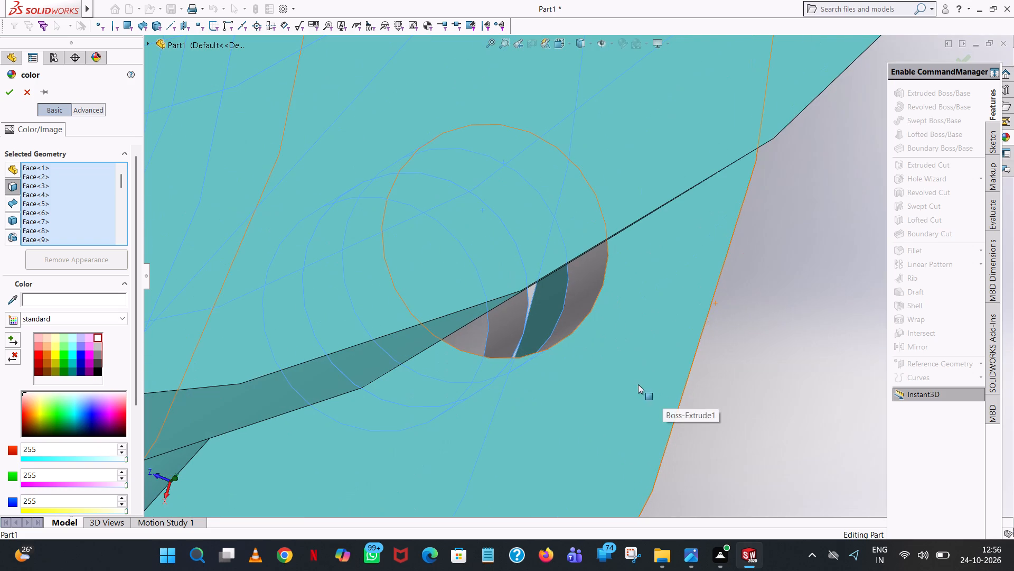
click(546, 299)
Add the three inner wall faces of the top flange lug hole nearest the lower leg to the white colour selection.
scroll(546, 299, up, 12)
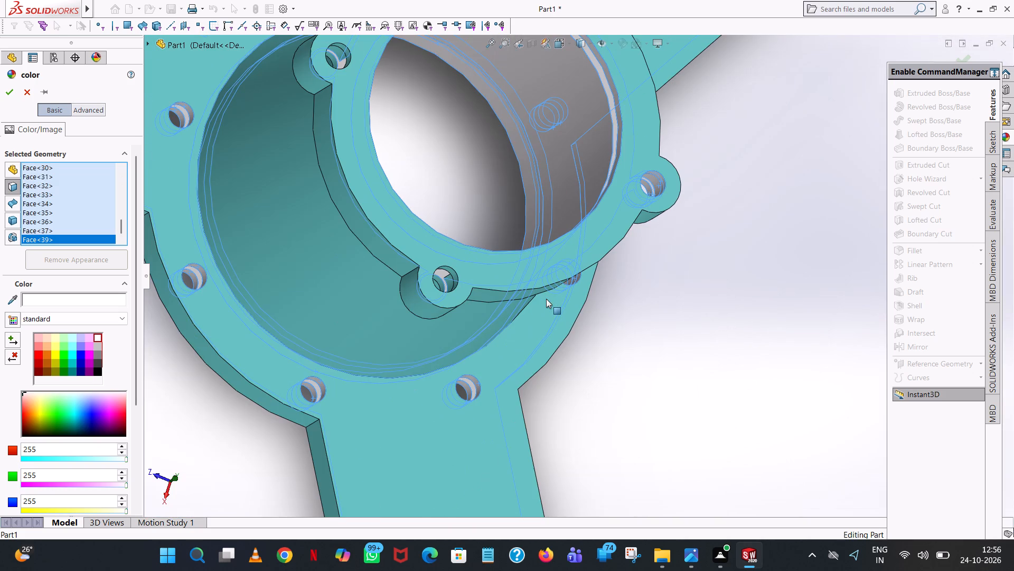
scroll(546, 299, up, 5)
middle_drag(546, 318, 546, 325)
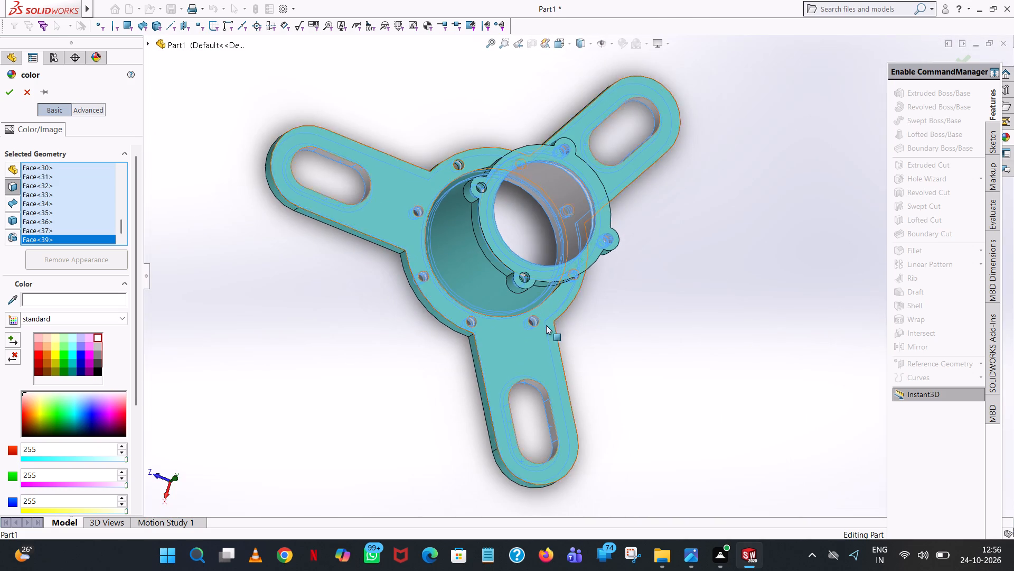
middle_drag(546, 325, 539, 382)
scroll(448, 320, down, 8)
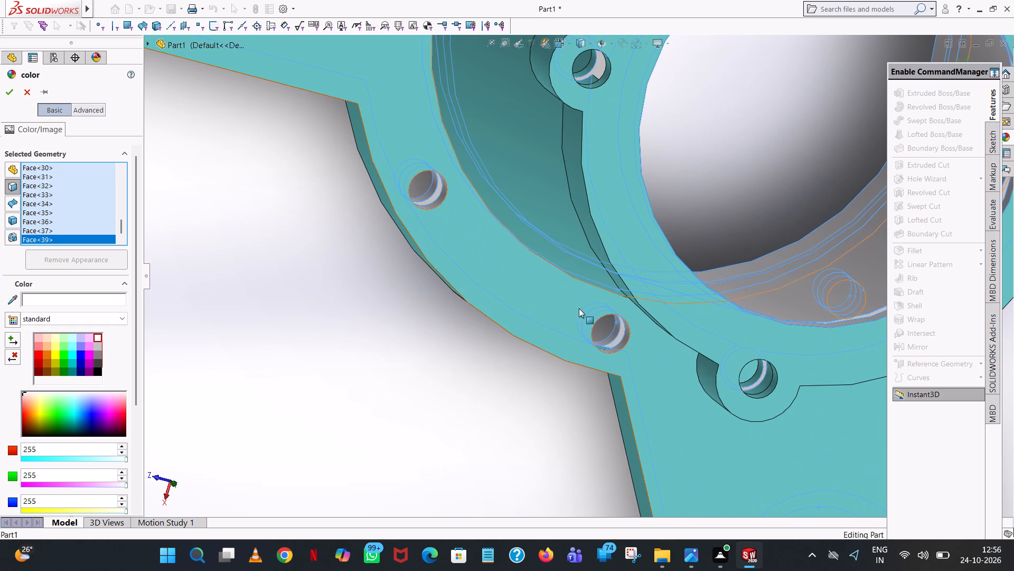
click(764, 383)
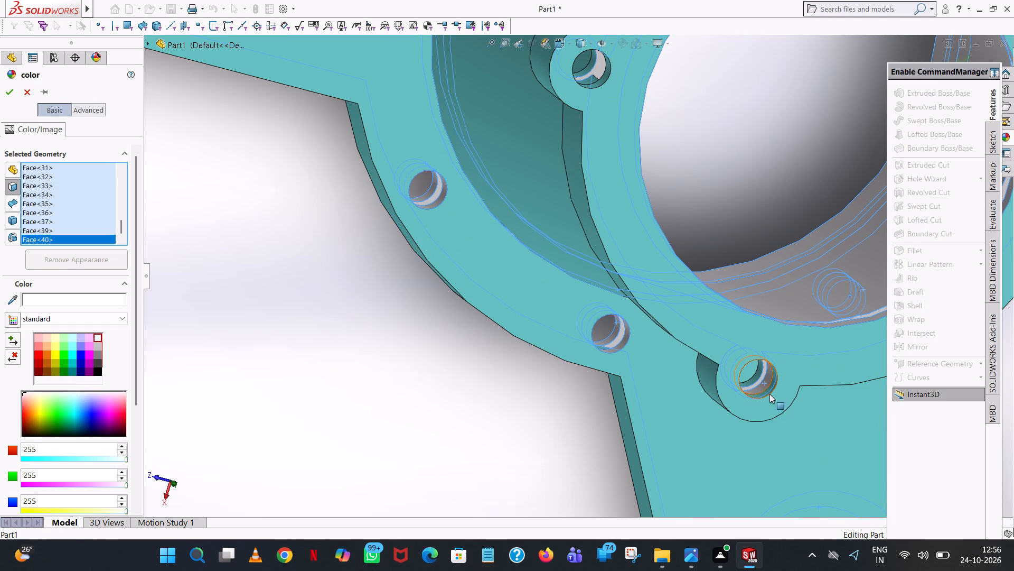
scroll(766, 389, down, 9)
click(577, 285)
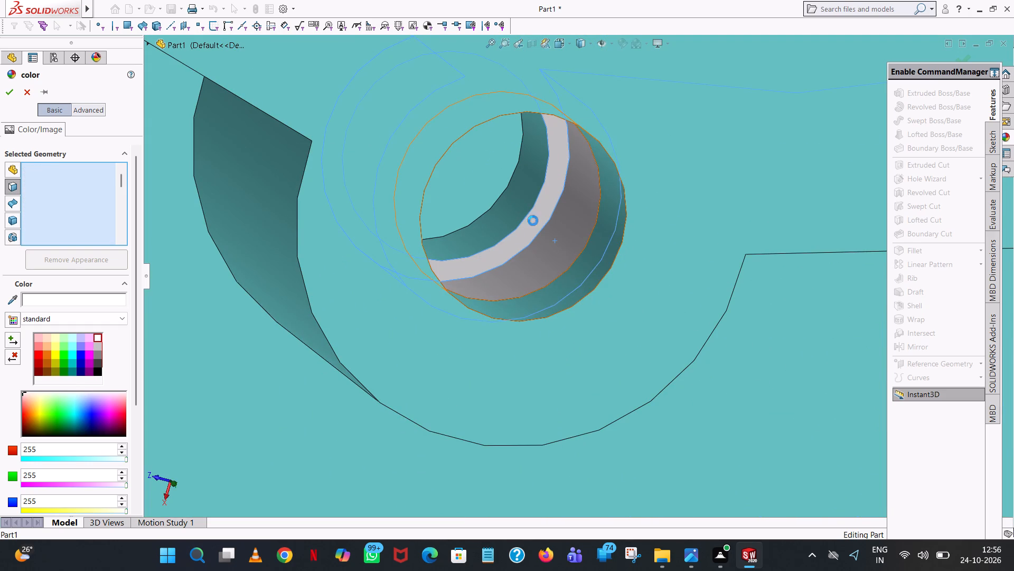
click(519, 204)
click(493, 187)
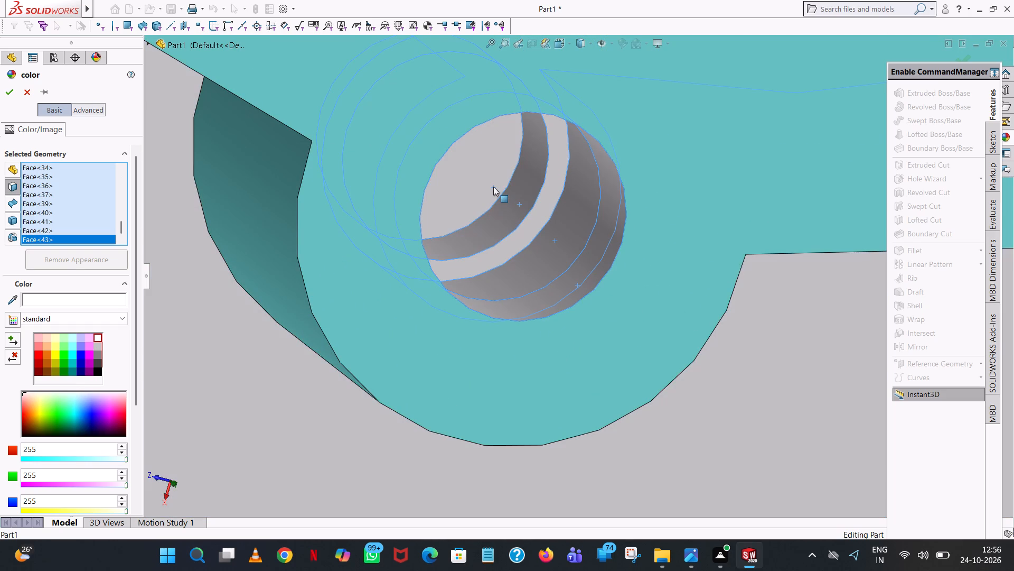
scroll(493, 187, up, 2)
click(509, 211)
scroll(509, 211, up, 7)
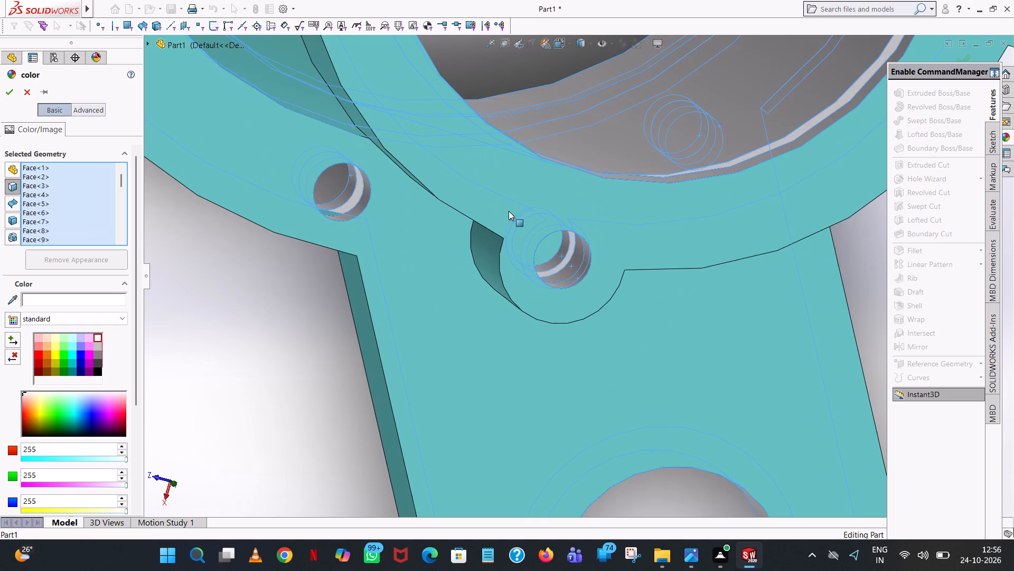
Add the two uncoloured inner wall faces of the base flange hole beside the left leg's upper root to the white colour selection.
middle_drag(573, 274, 571, 235)
scroll(569, 275, up, 1)
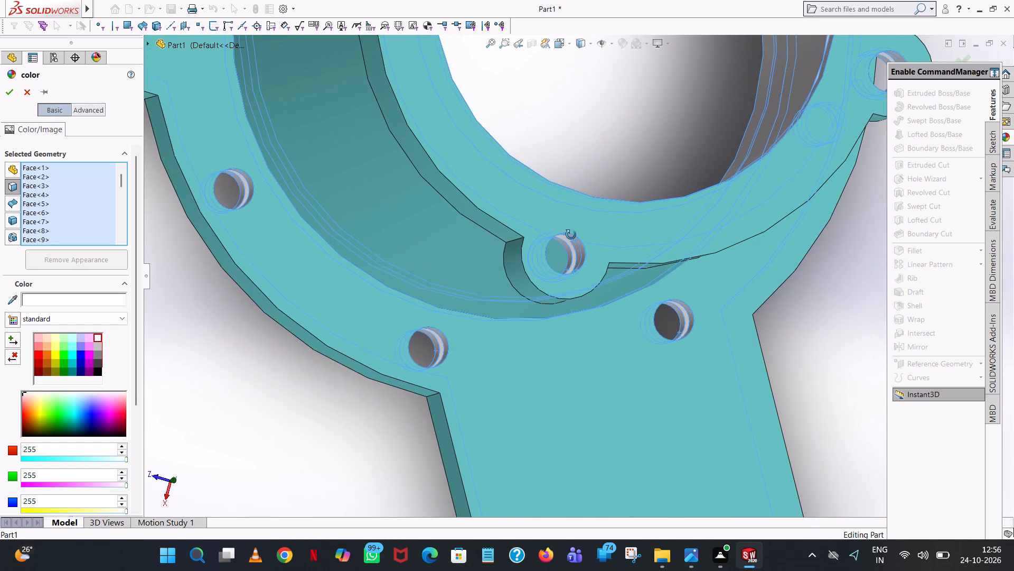
middle_drag(571, 235, 571, 234)
scroll(550, 271, down, 1)
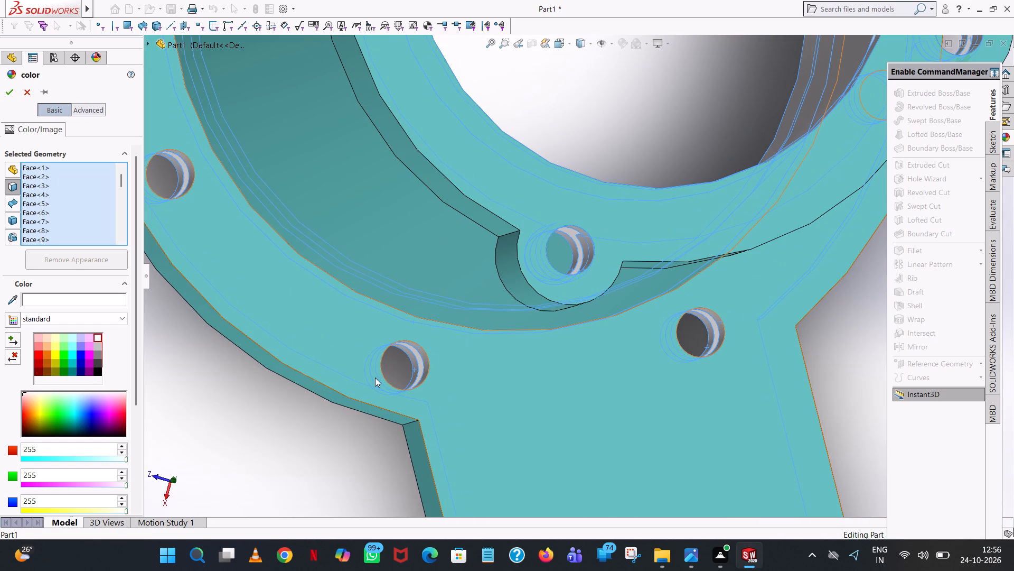
scroll(418, 366, down, 8)
scroll(418, 366, up, 14)
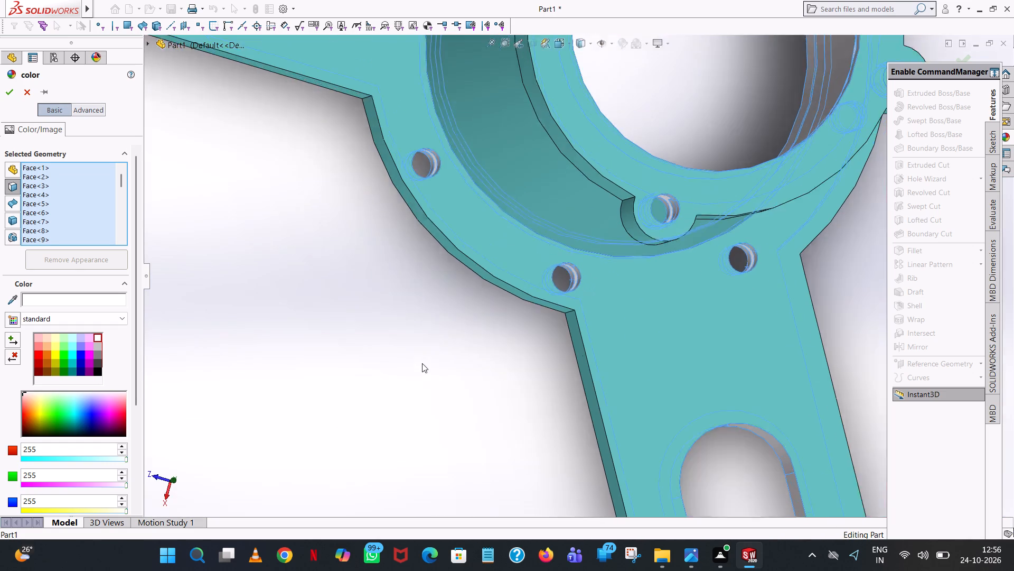
scroll(422, 363, up, 6)
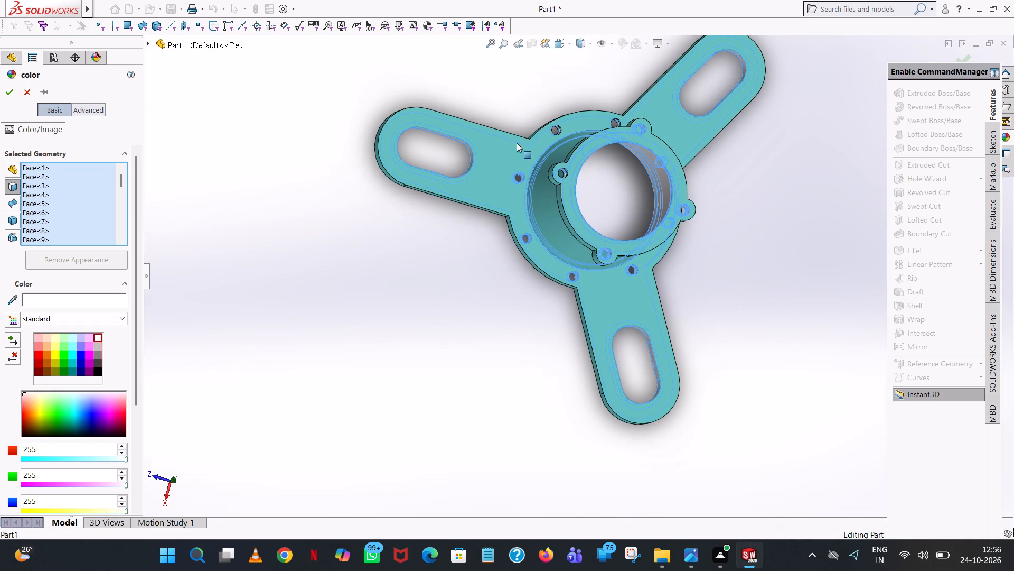
scroll(547, 126, down, 8)
scroll(614, 227, down, 7)
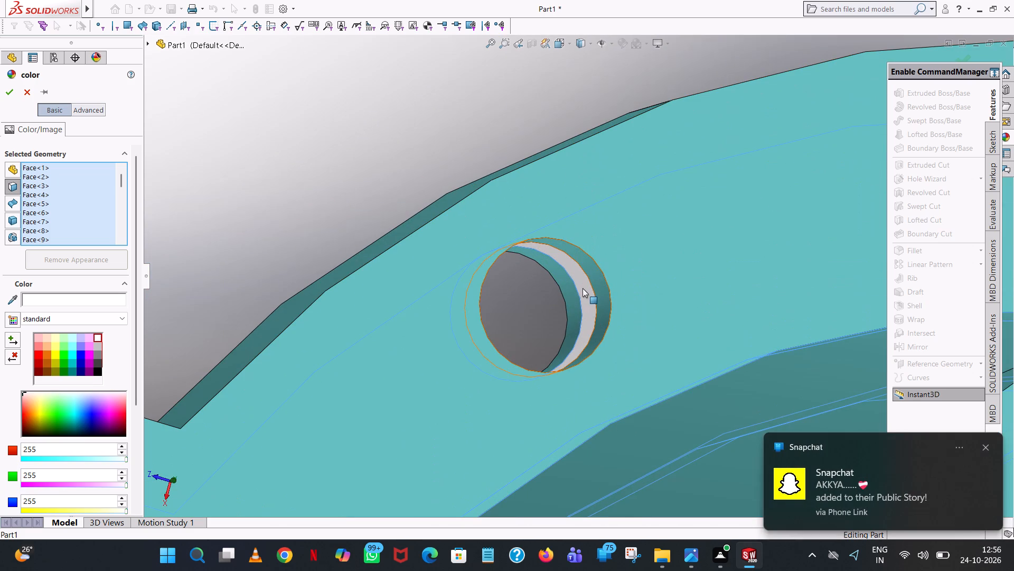
click(598, 296)
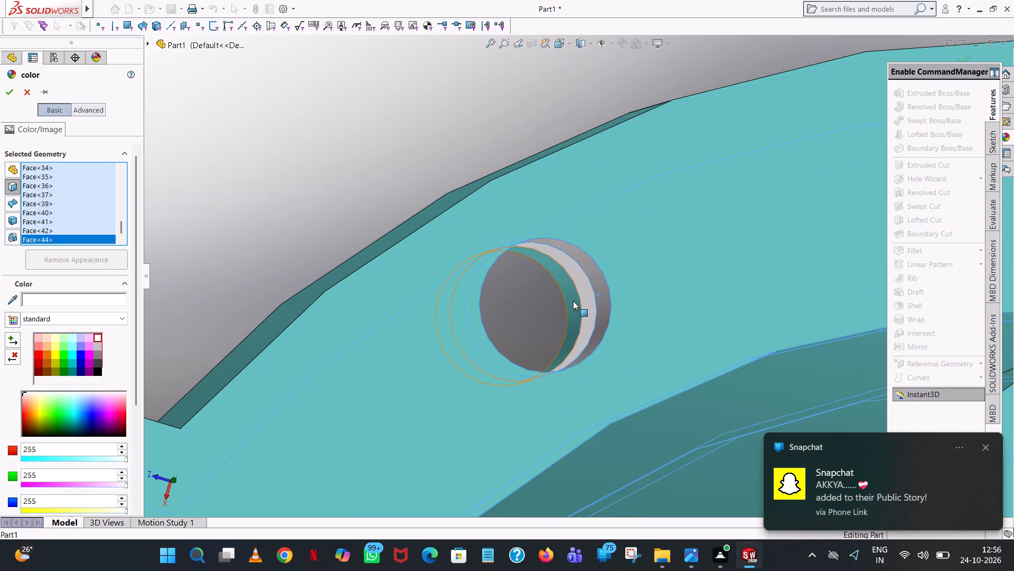
click(572, 301)
click(544, 301)
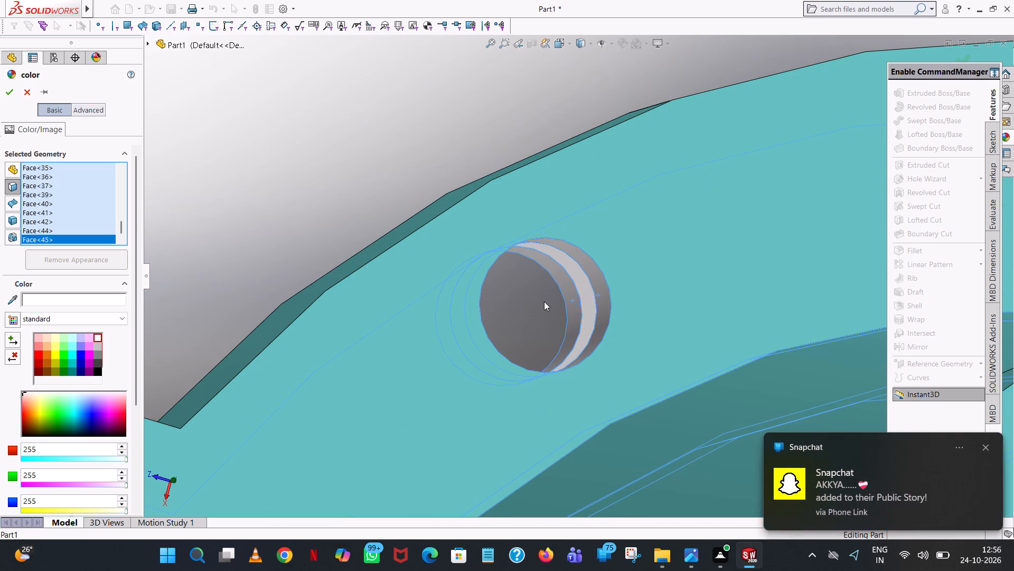
Add the three inner wall faces of the base flange hole beside the upper-right leg's upper root to the white colour selection.
scroll(544, 301, up, 14)
scroll(689, 273, down, 9)
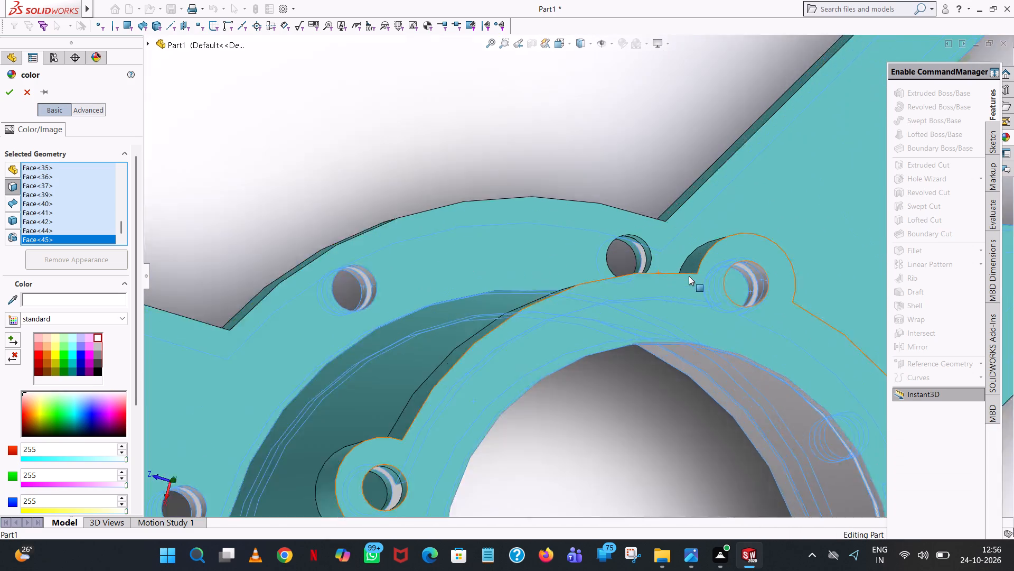
scroll(580, 228, down, 8)
click(577, 200)
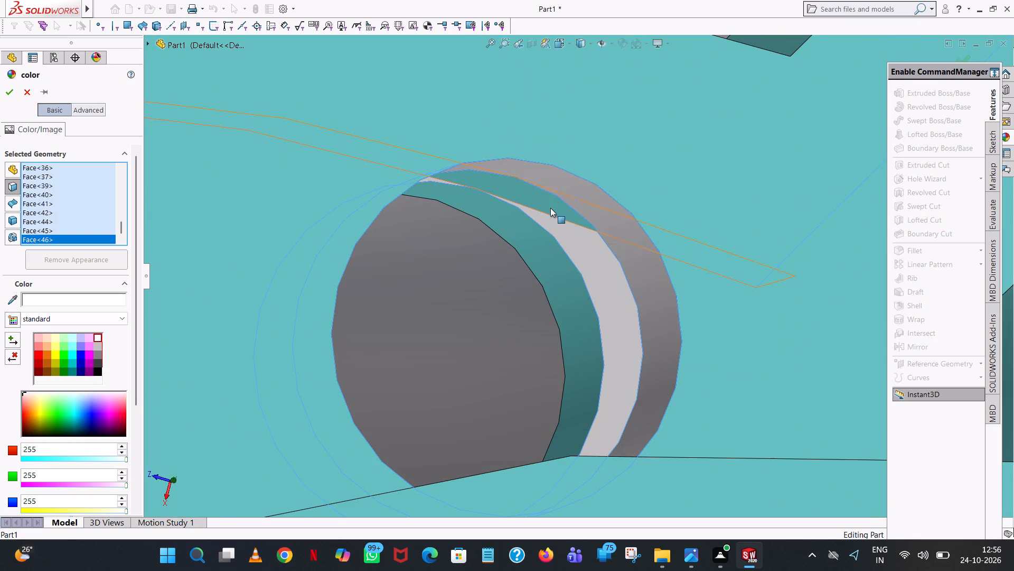
click(550, 208)
click(512, 223)
Check the remaining flange and lug holes, and apply the white colour to all the selected faces.
middle_drag(431, 276, 413, 317)
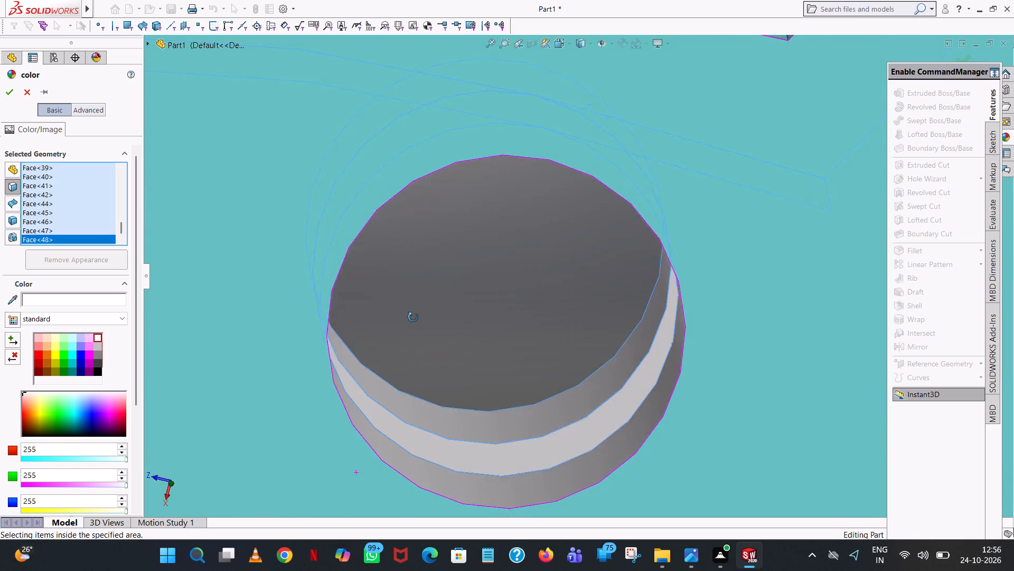
middle_drag(413, 317, 408, 242)
scroll(408, 242, down, 1)
scroll(408, 242, up, 14)
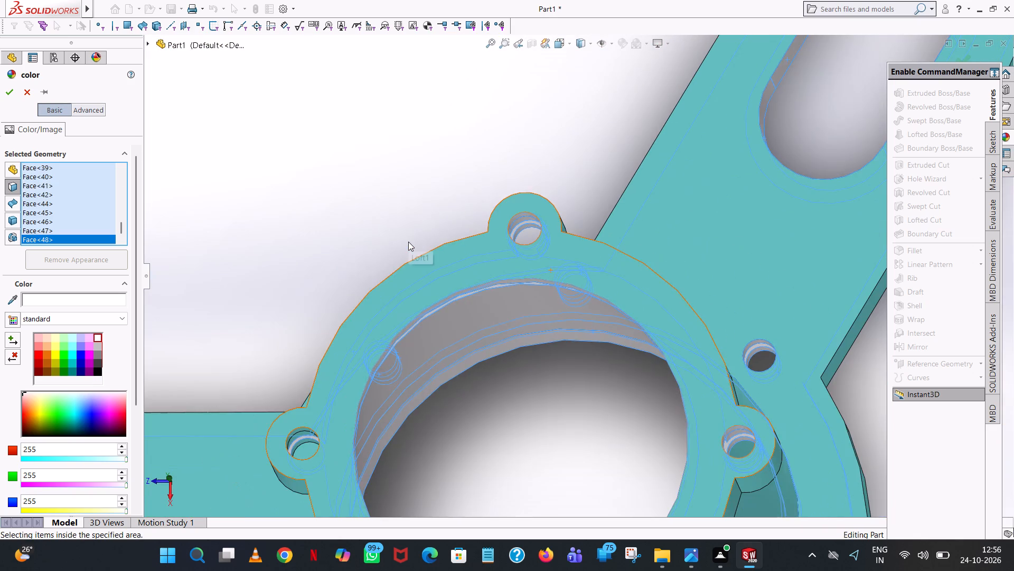
scroll(408, 242, up, 2)
middle_drag(699, 300, 700, 401)
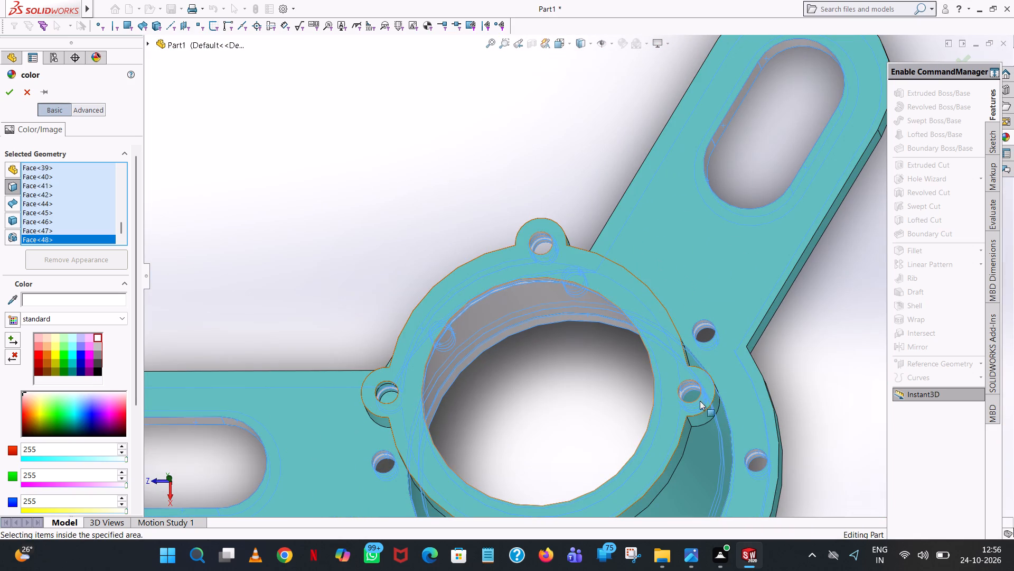
middle_drag(700, 401, 701, 401)
middle_drag(611, 261, 633, 352)
scroll(623, 184, down, 8)
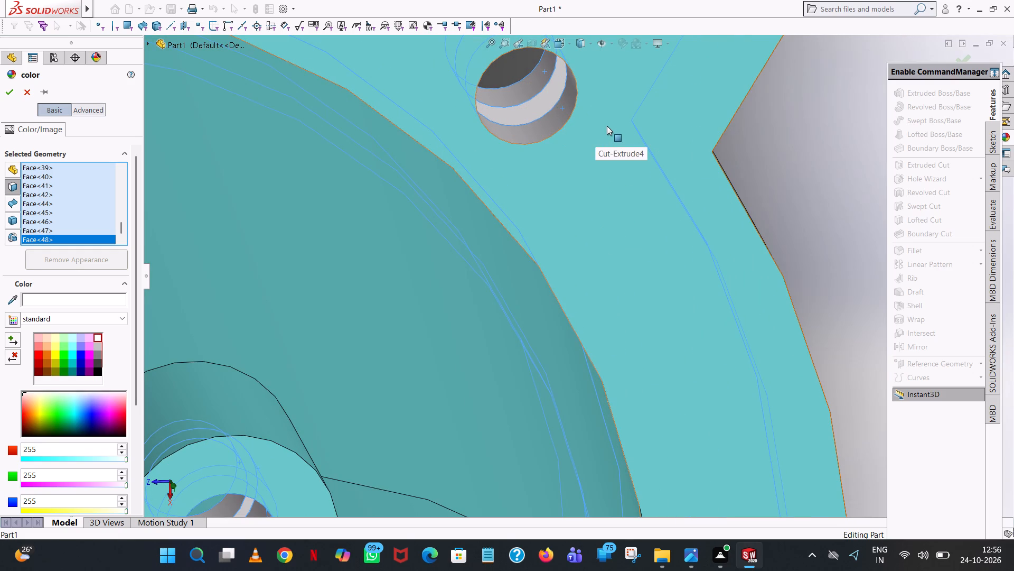
scroll(658, 297, up, 7)
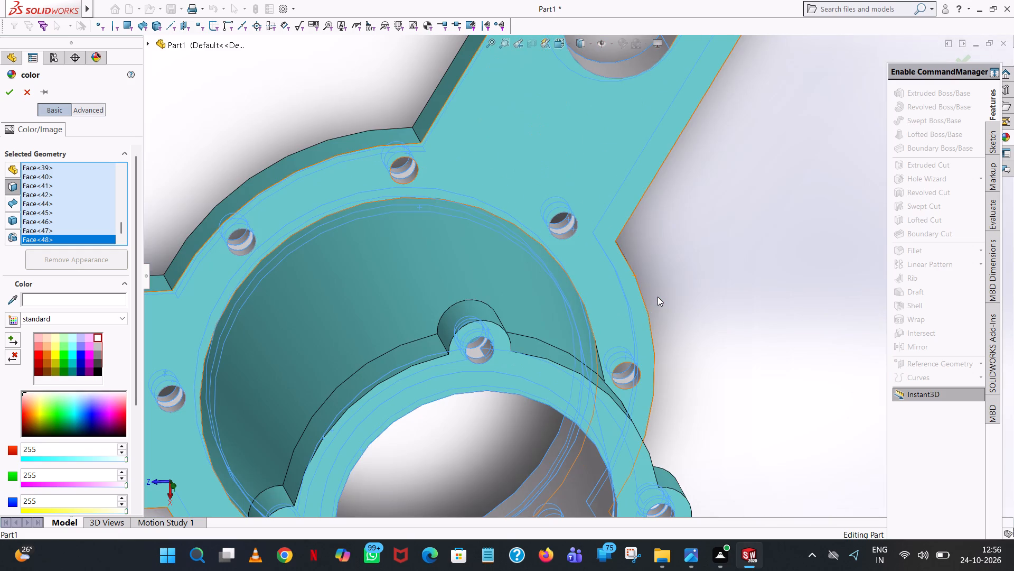
scroll(658, 297, up, 5)
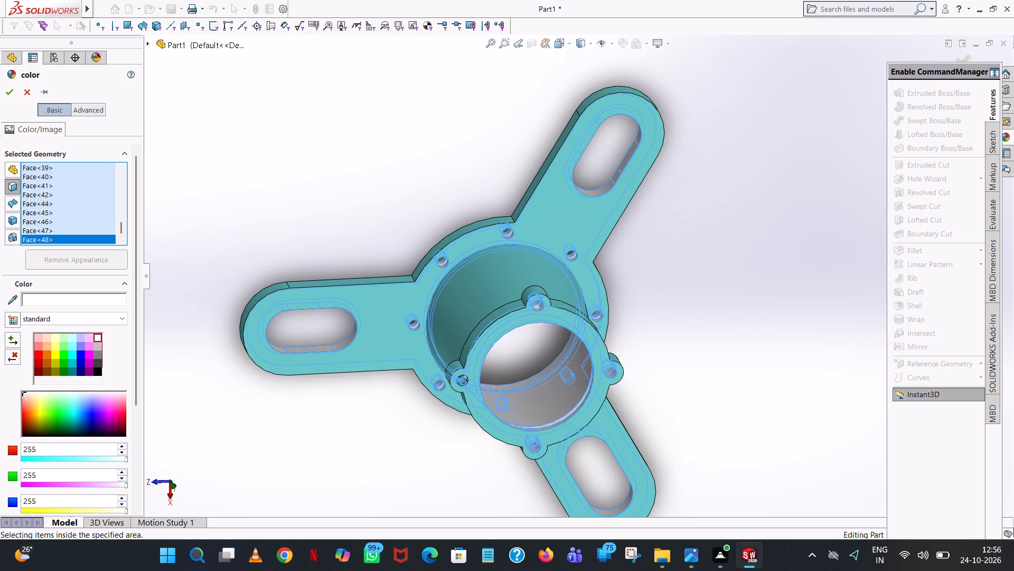
click(10, 91)
click(727, 437)
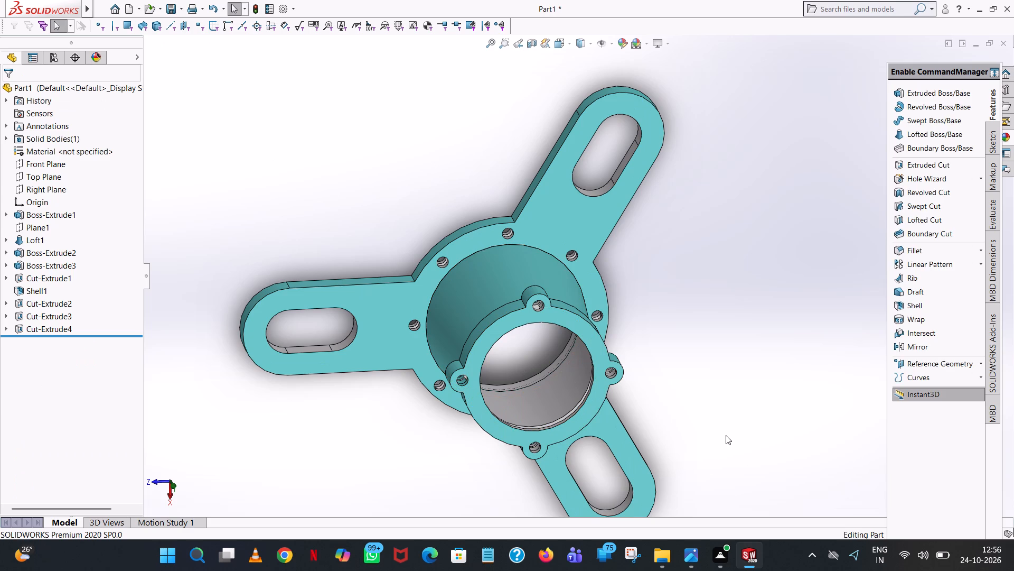
Save the part as "3 leg base" in the "fuji new design" folder, with the model viewed obliquely from above.
scroll(726, 428, down, 1)
middle_drag(724, 426, 705, 272)
scroll(671, 414, up, 6)
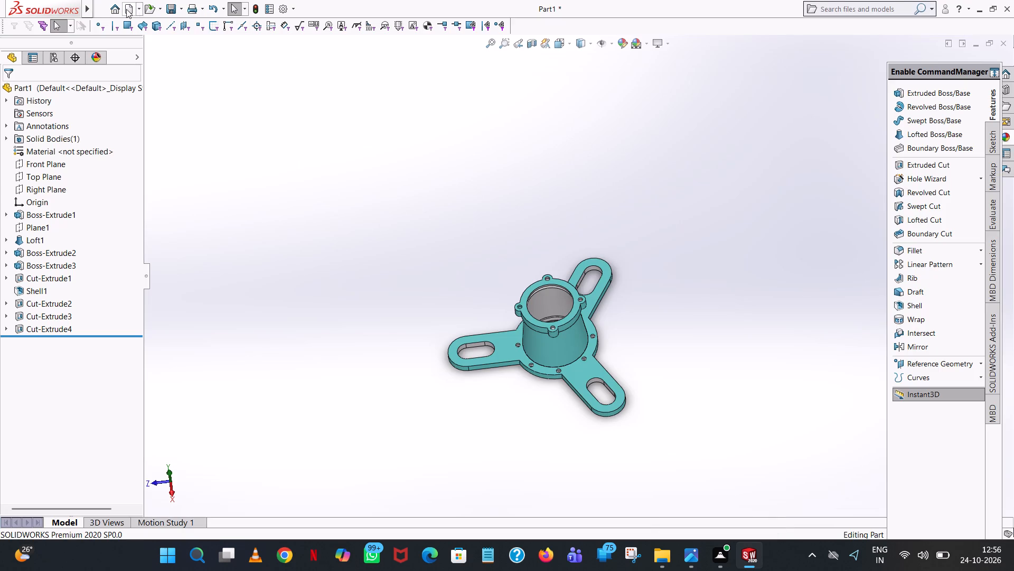
click(174, 6)
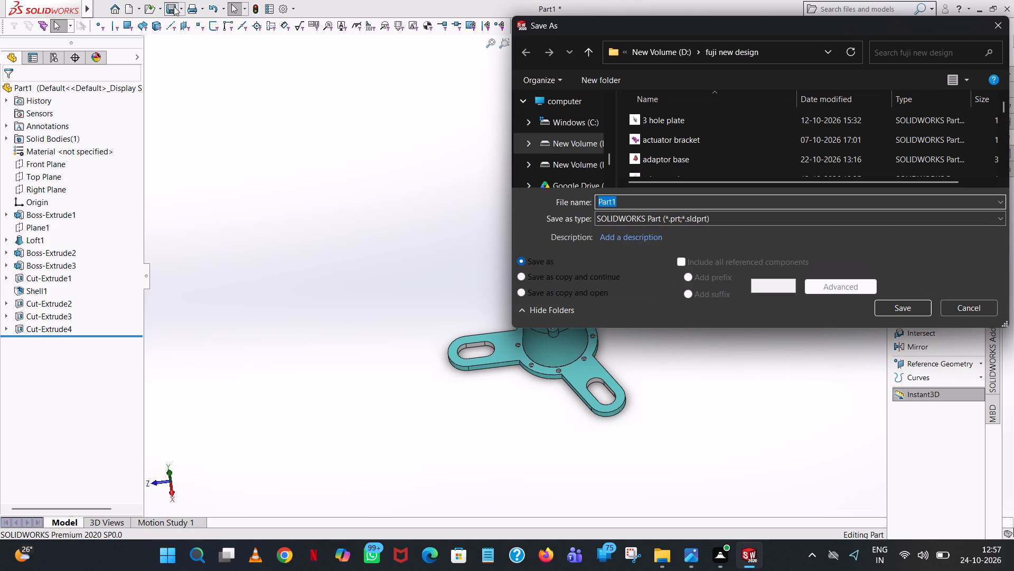
text(3 leg)
key(space)
text(base)
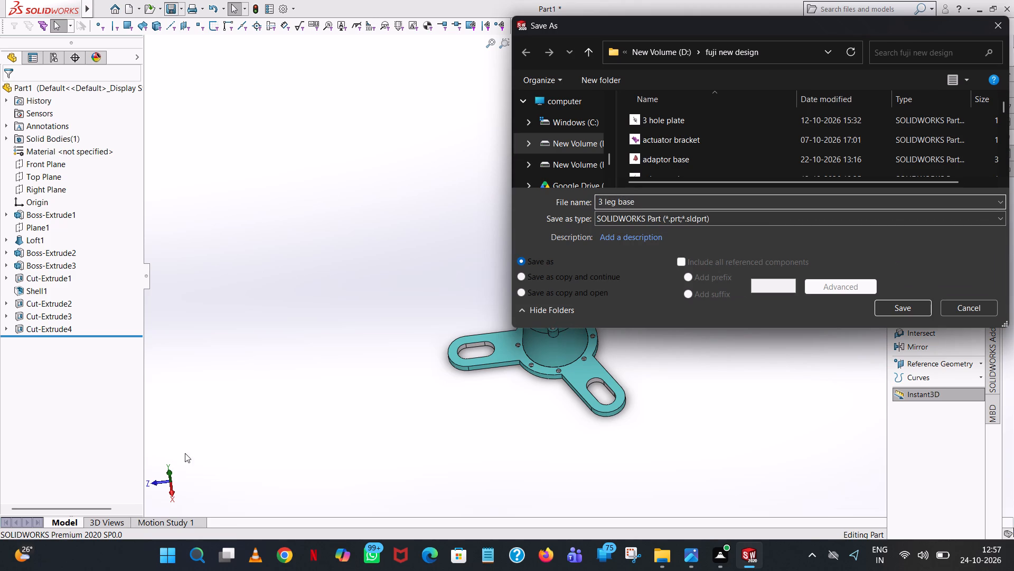
click(918, 309)
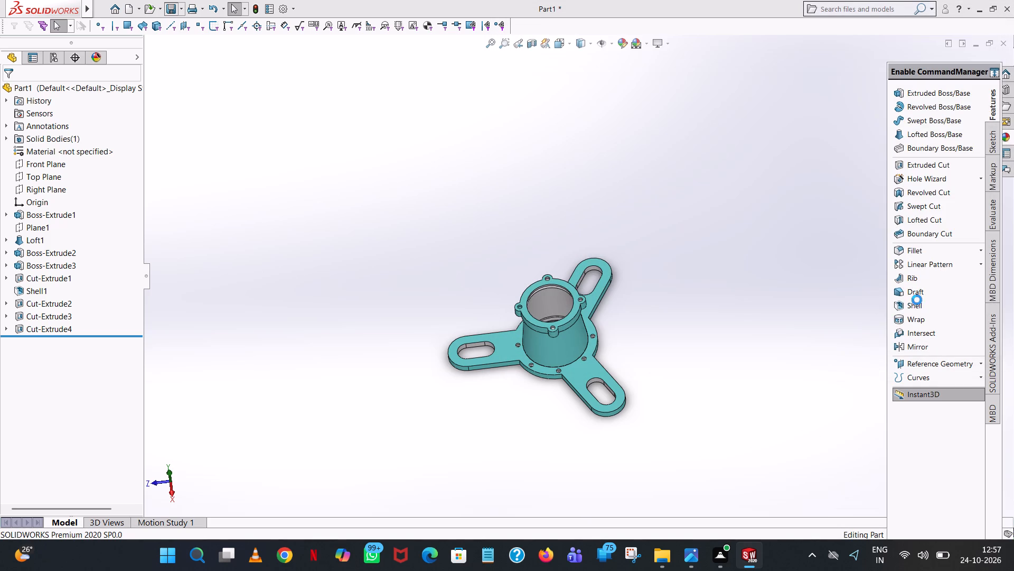
Save a PDF copy of the part as "3 leg base" in the "fuji new pdf" folder on drive D.
click(181, 11)
click(195, 41)
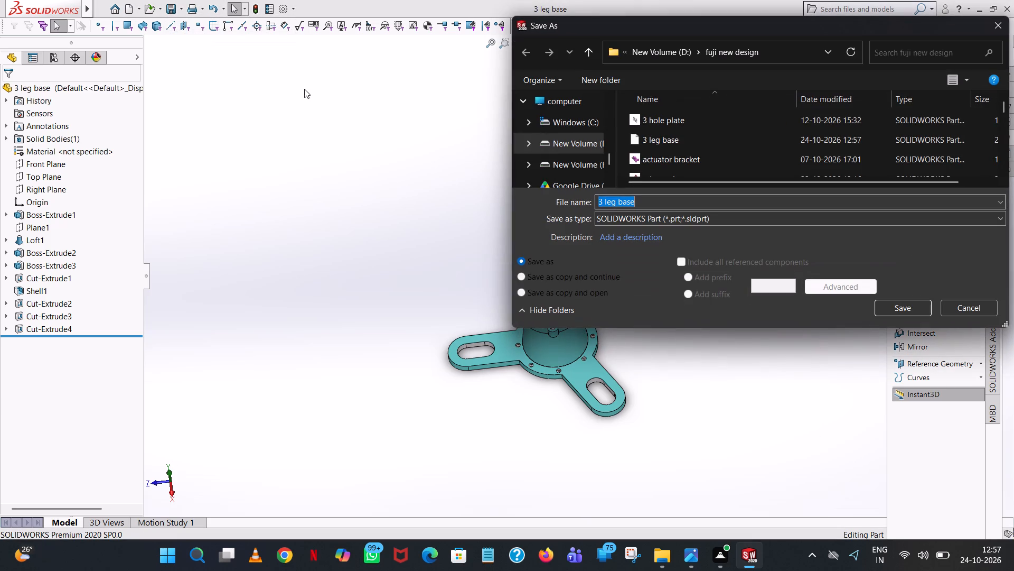
click(596, 48)
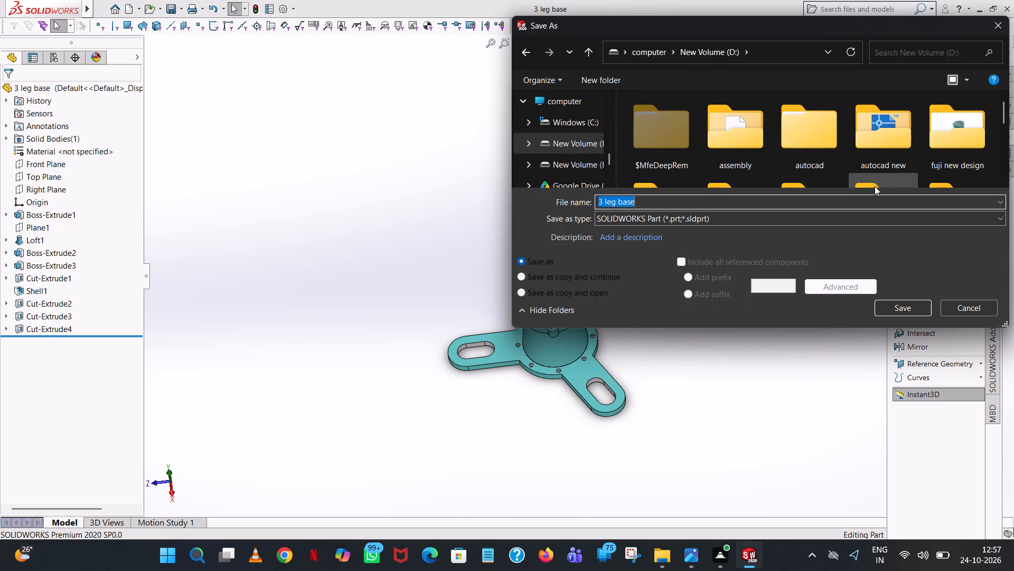
scroll(767, 130, down, 1)
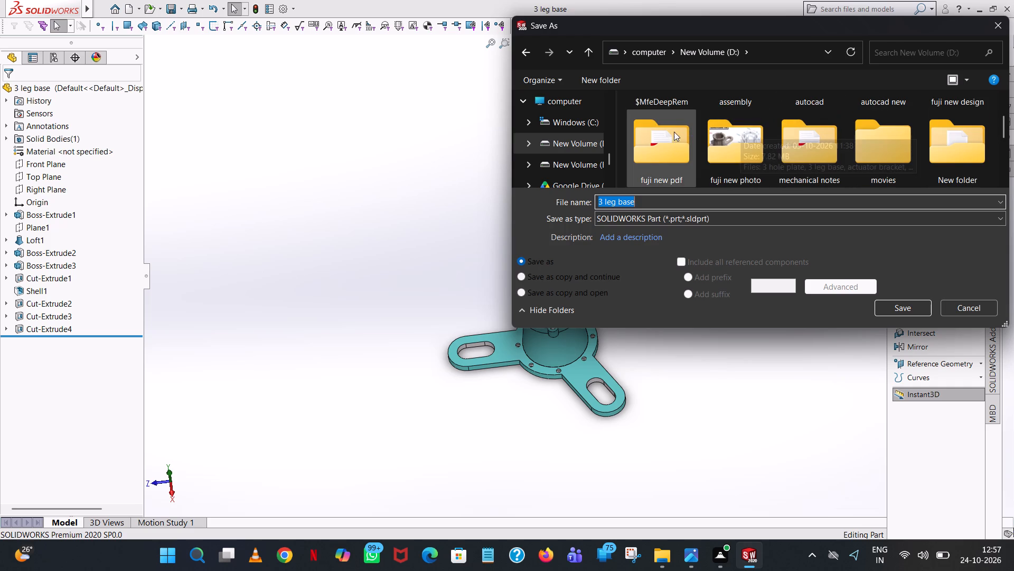
double_click(647, 139)
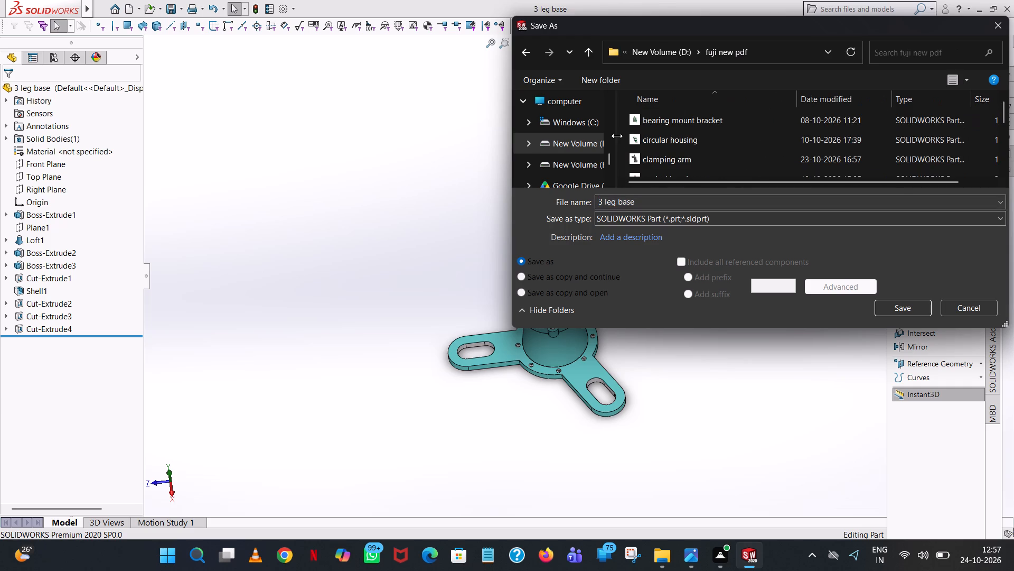
click(682, 219)
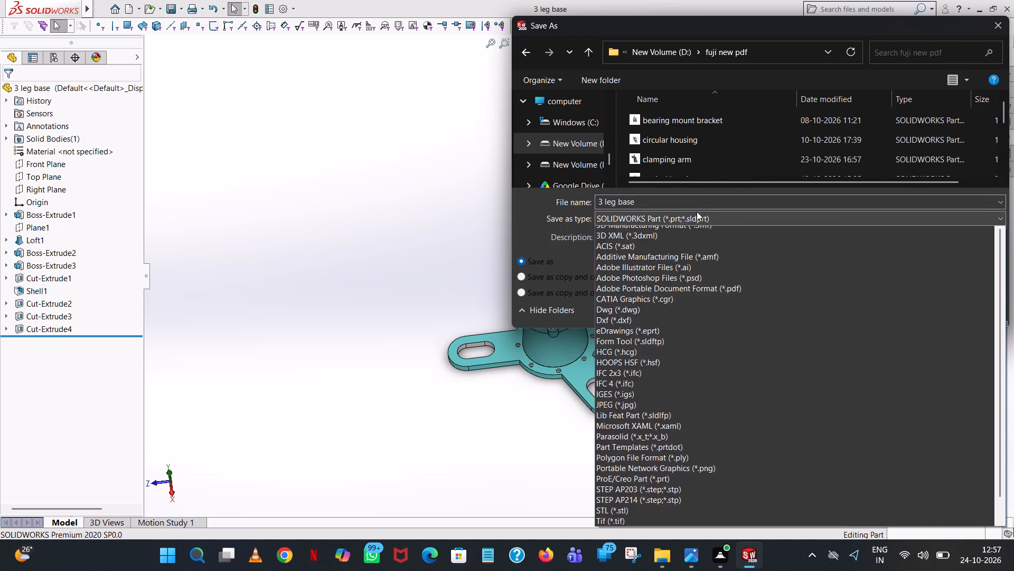
click(728, 309)
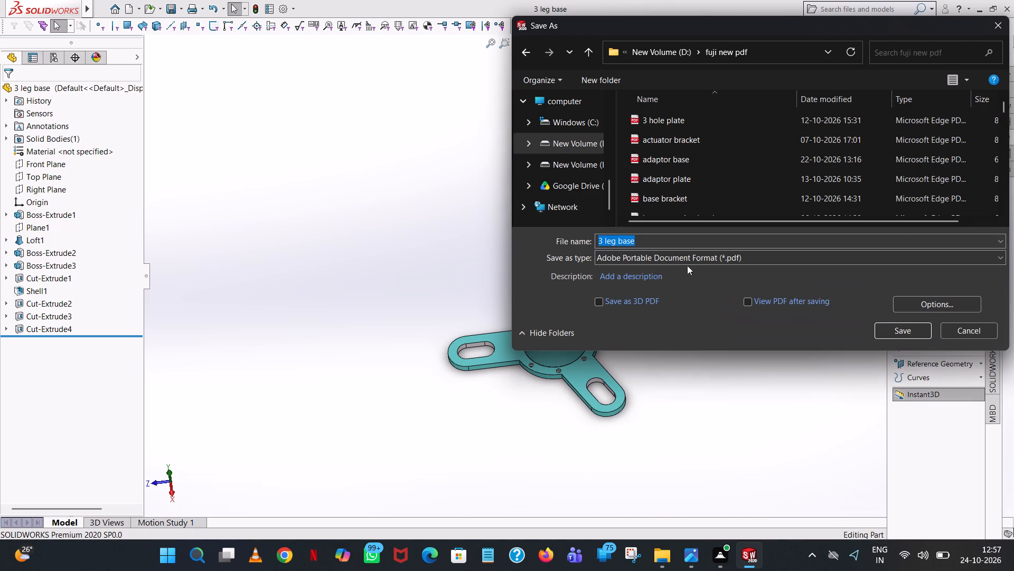
click(910, 329)
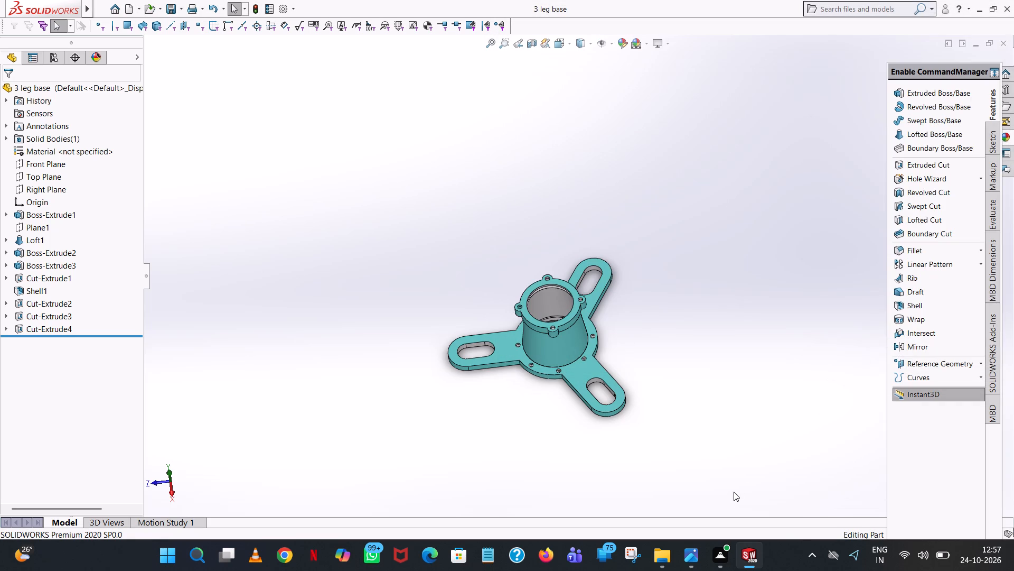